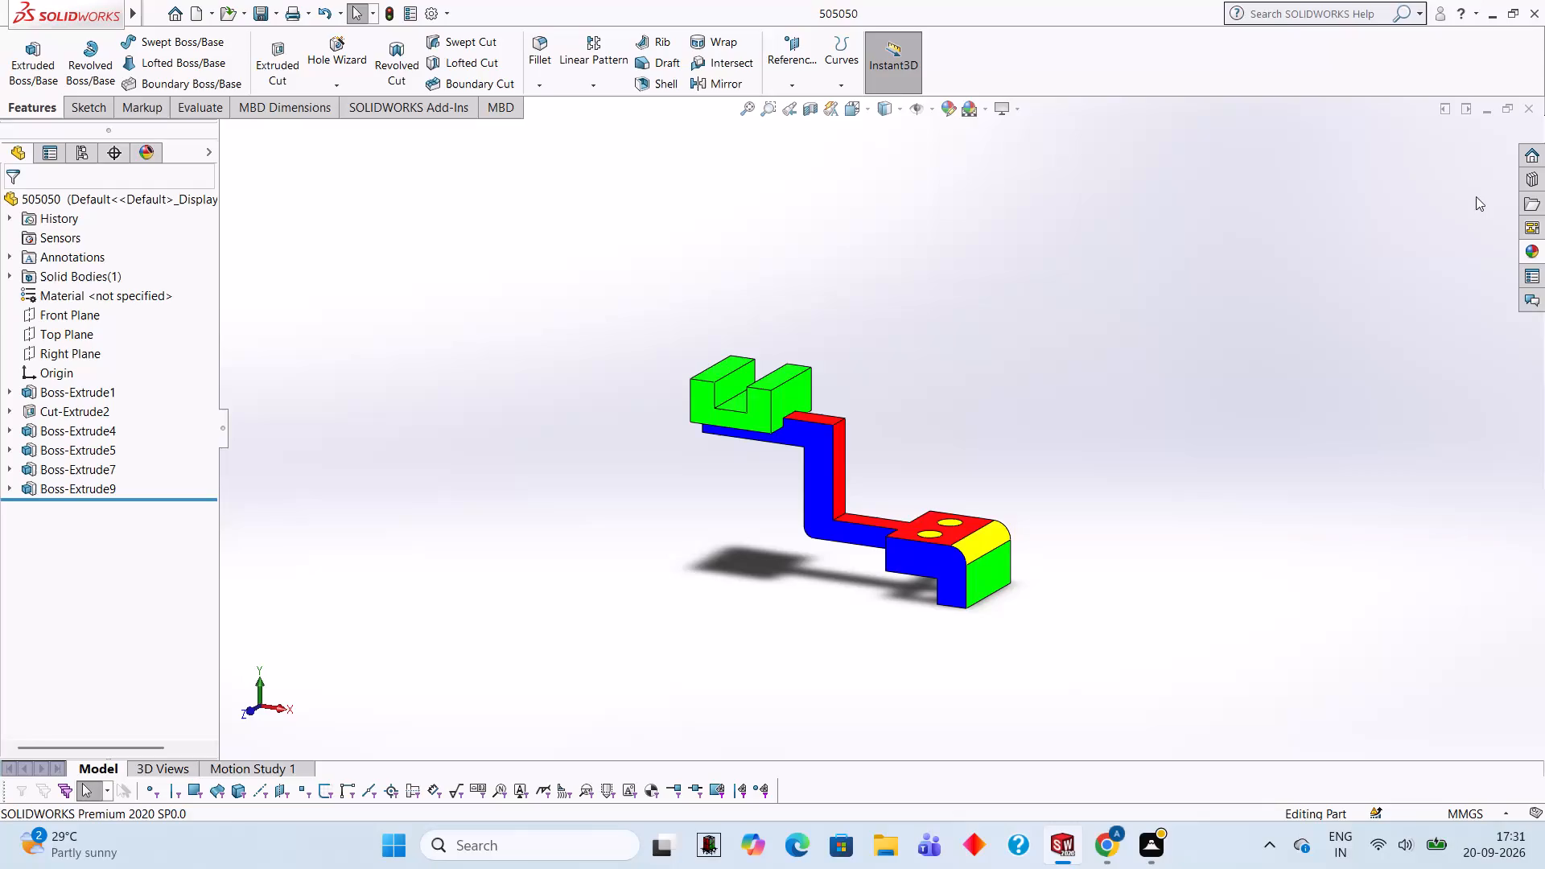
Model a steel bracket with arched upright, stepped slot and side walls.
Close the open 505050 part and create a new part document.
left_click(1531, 112)
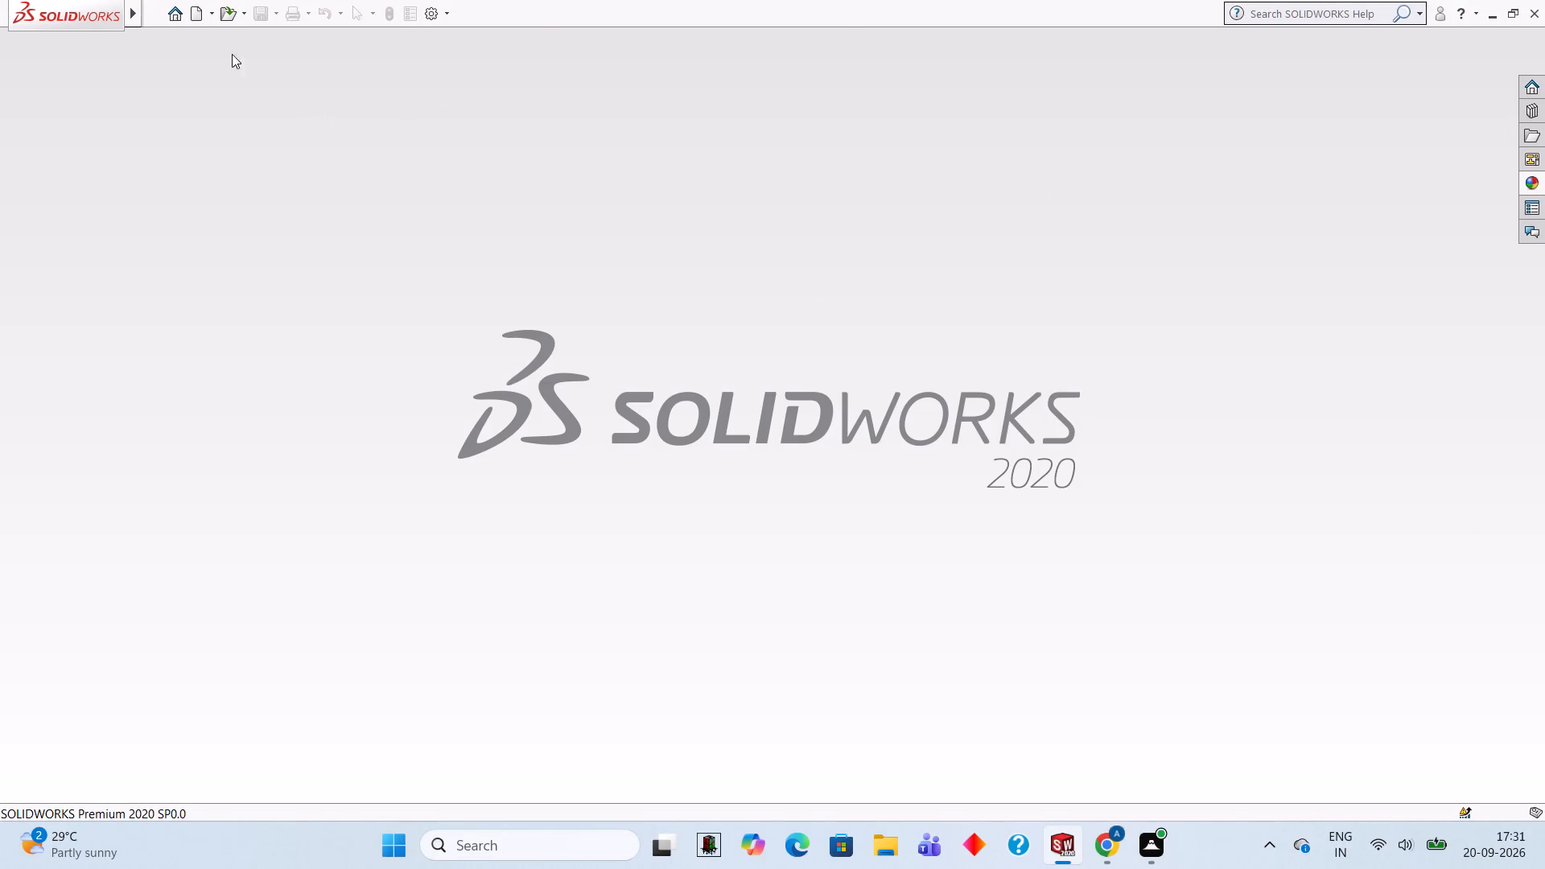
left_click(197, 12)
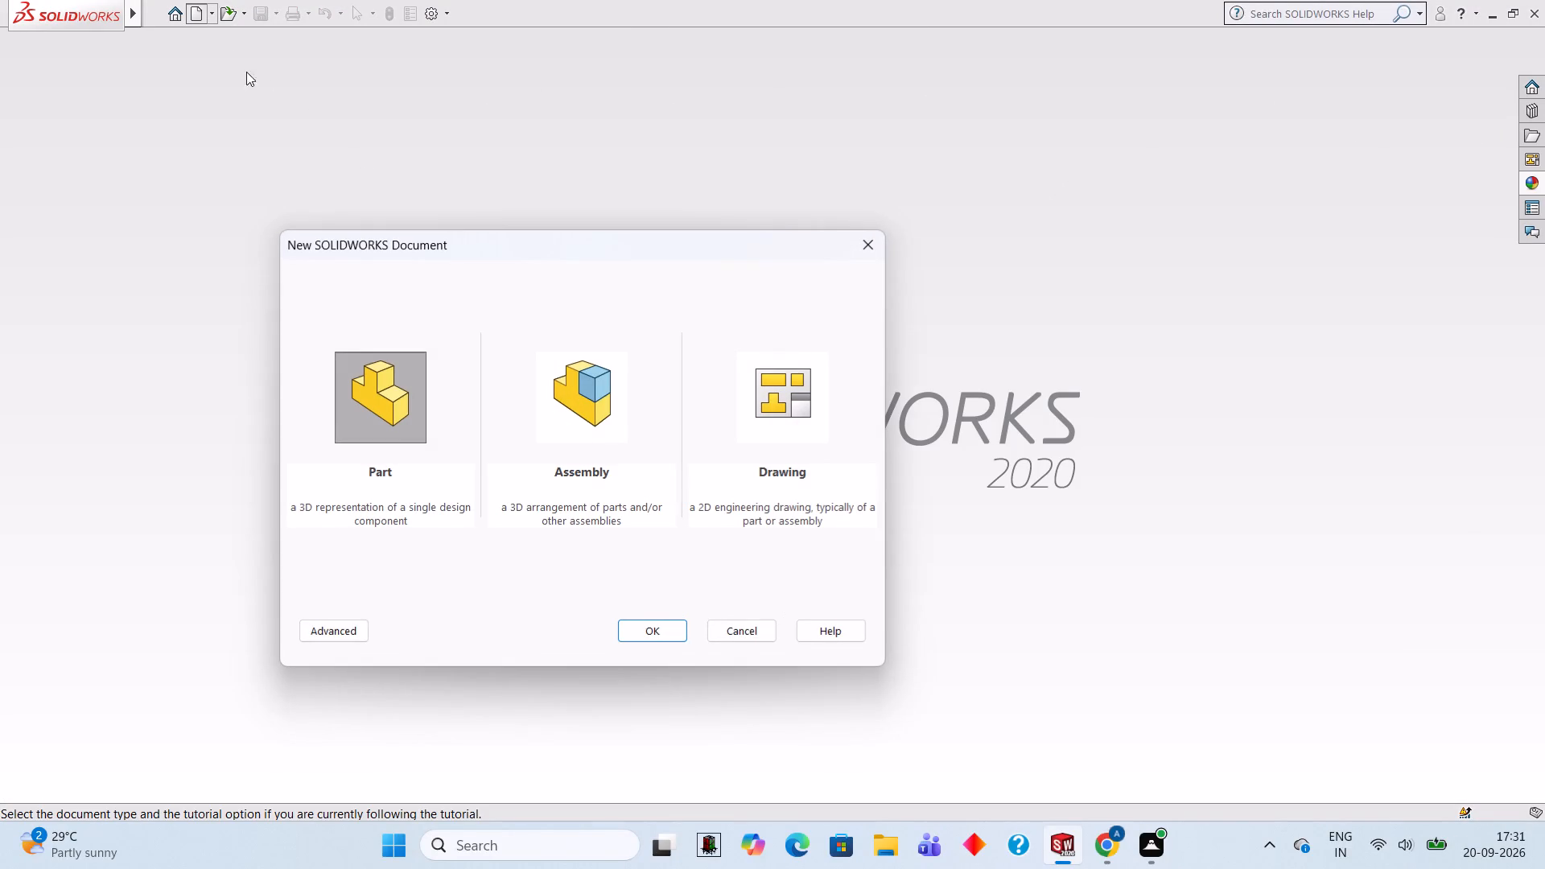
left_click(636, 640)
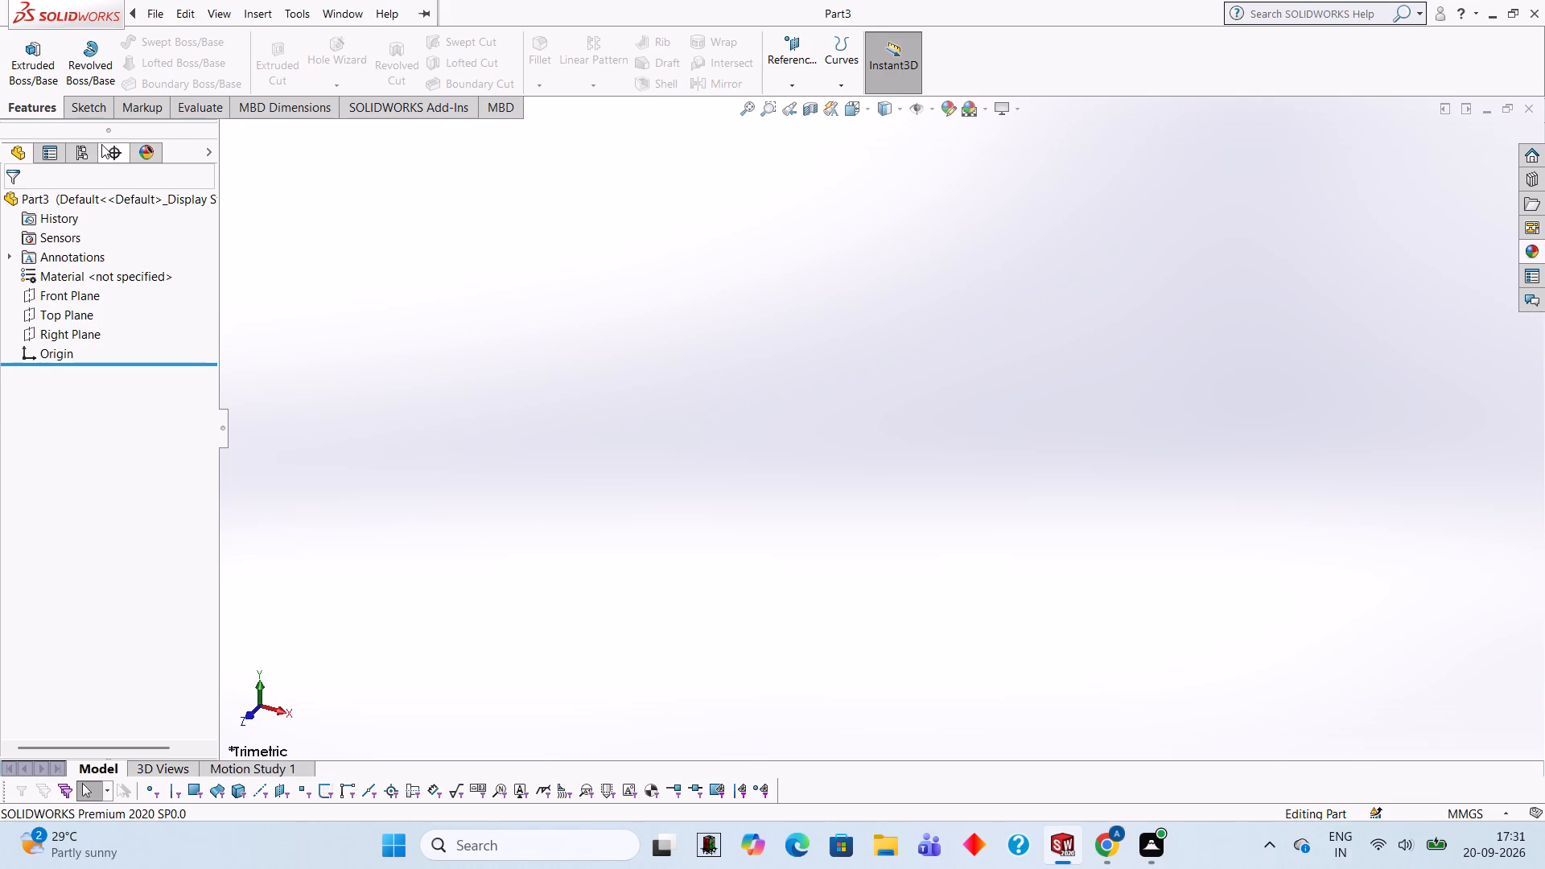
Start a sketch on the Front Plane and draw an 80 mm horizontal line in the +X direction from the origin.
left_click(97, 99)
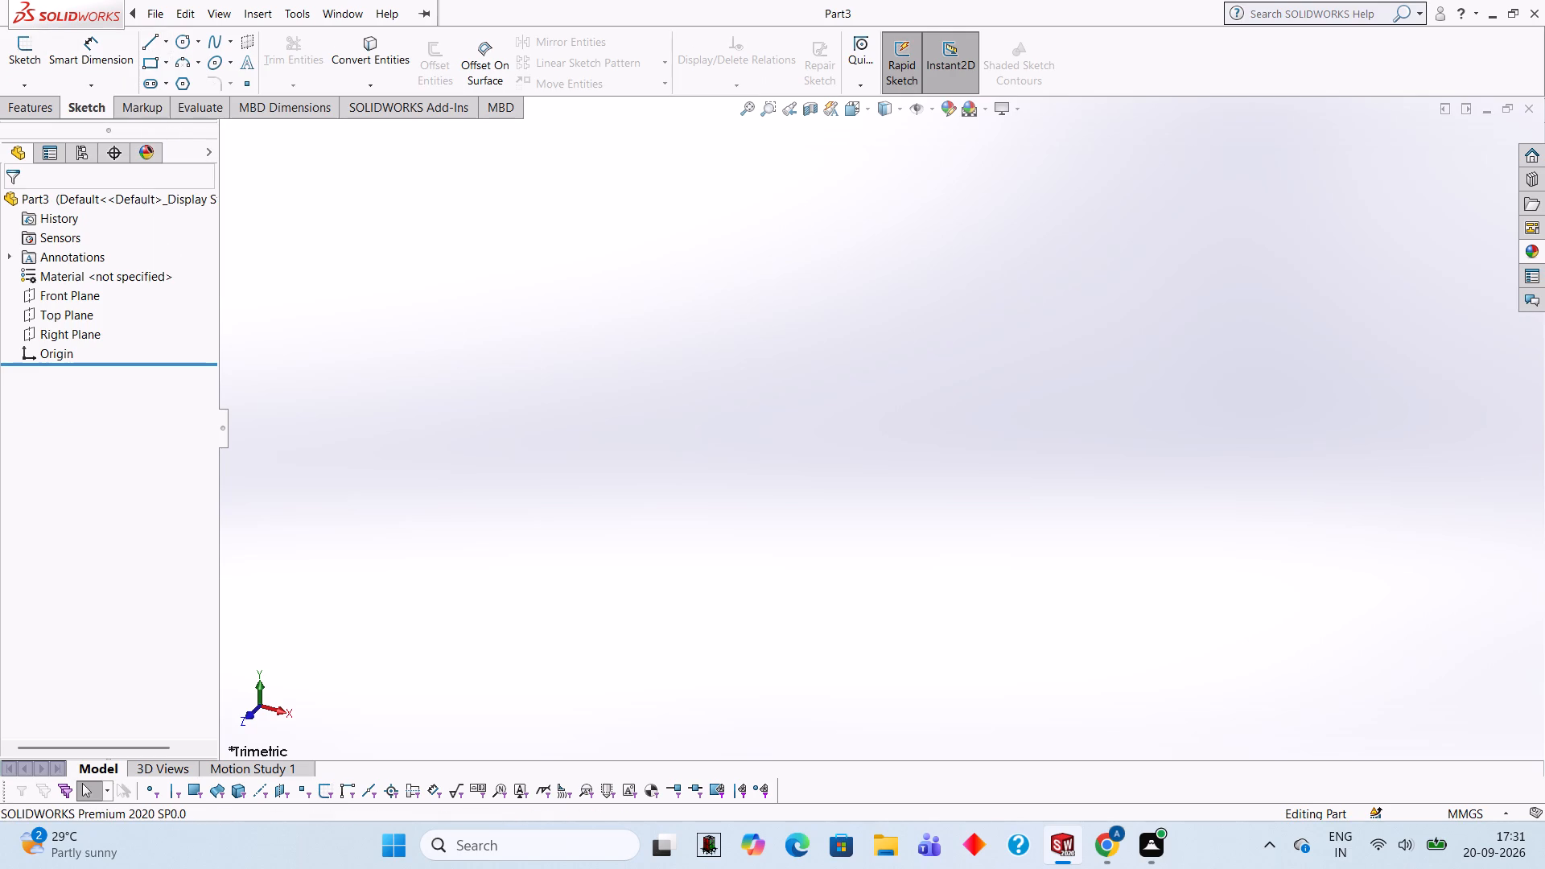
left_click(97, 290)
left_click(101, 261)
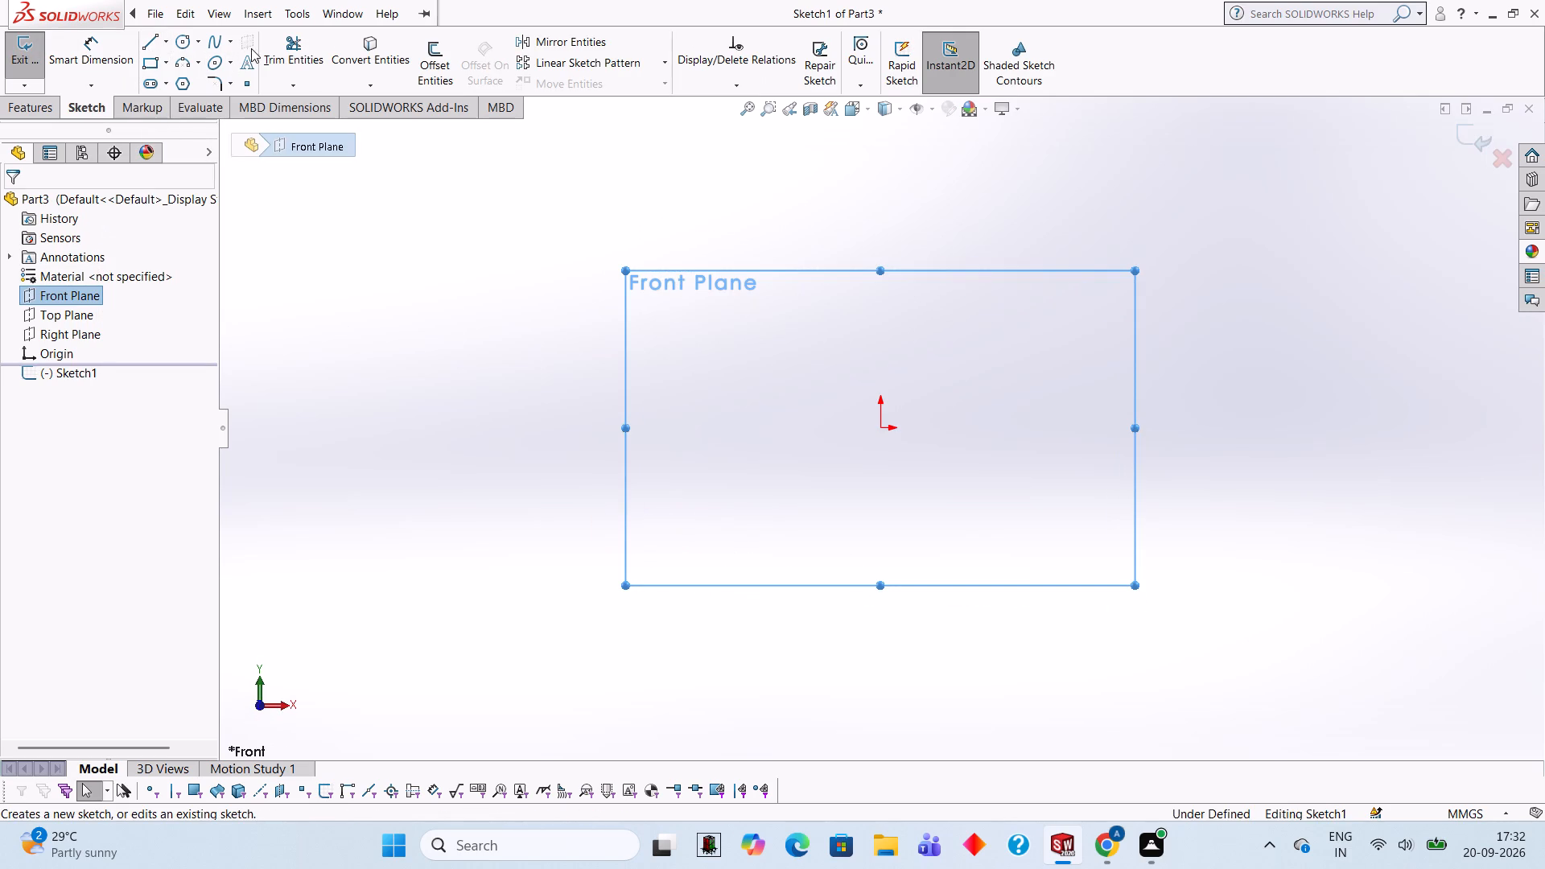
left_click(157, 35)
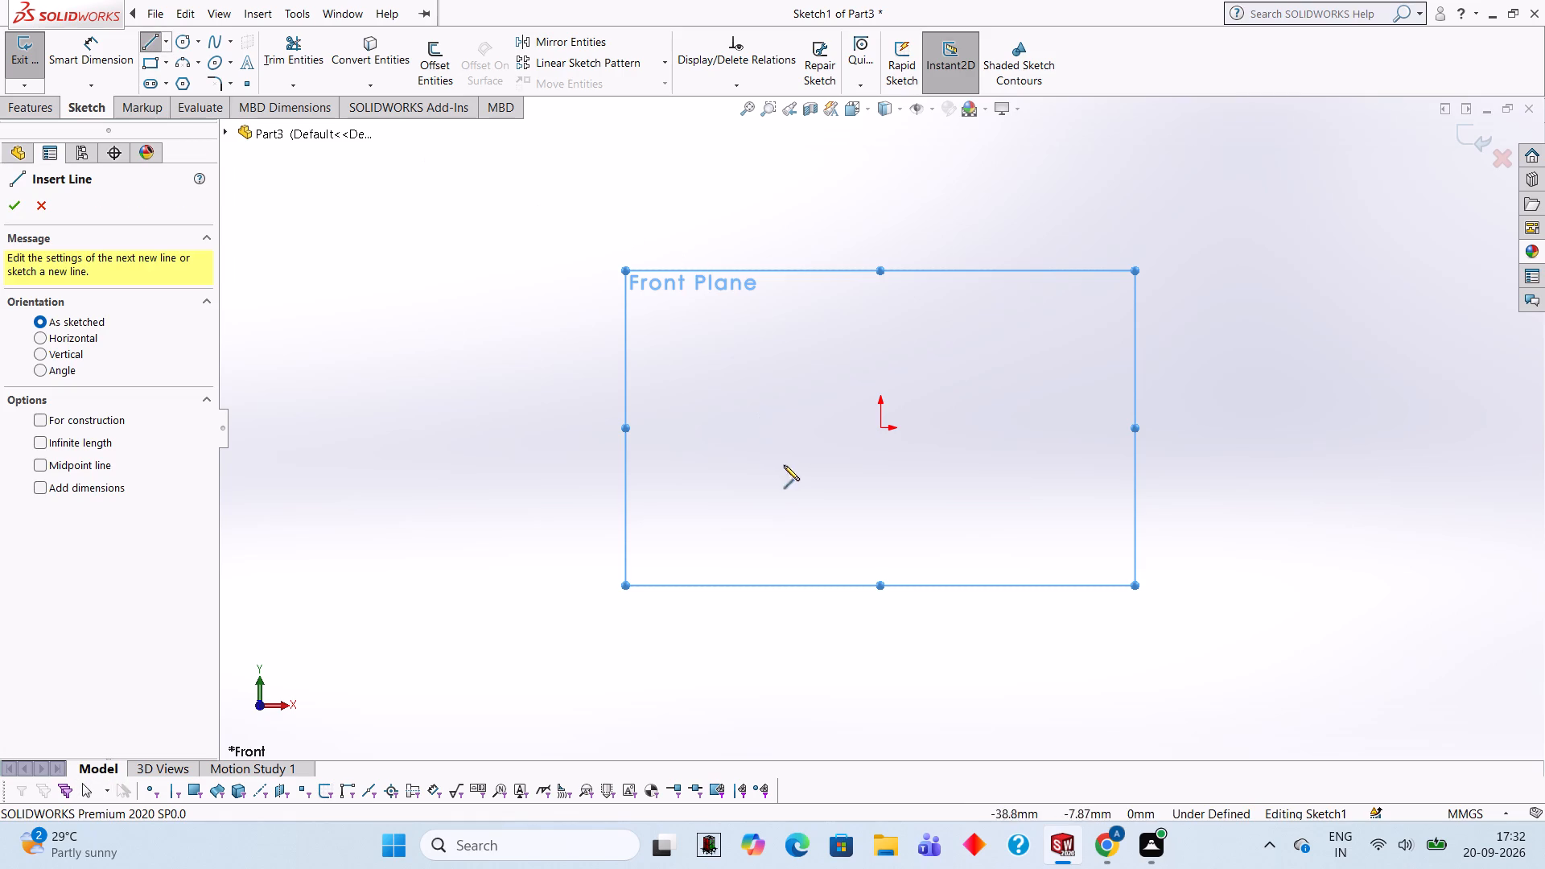
left_click(882, 424)
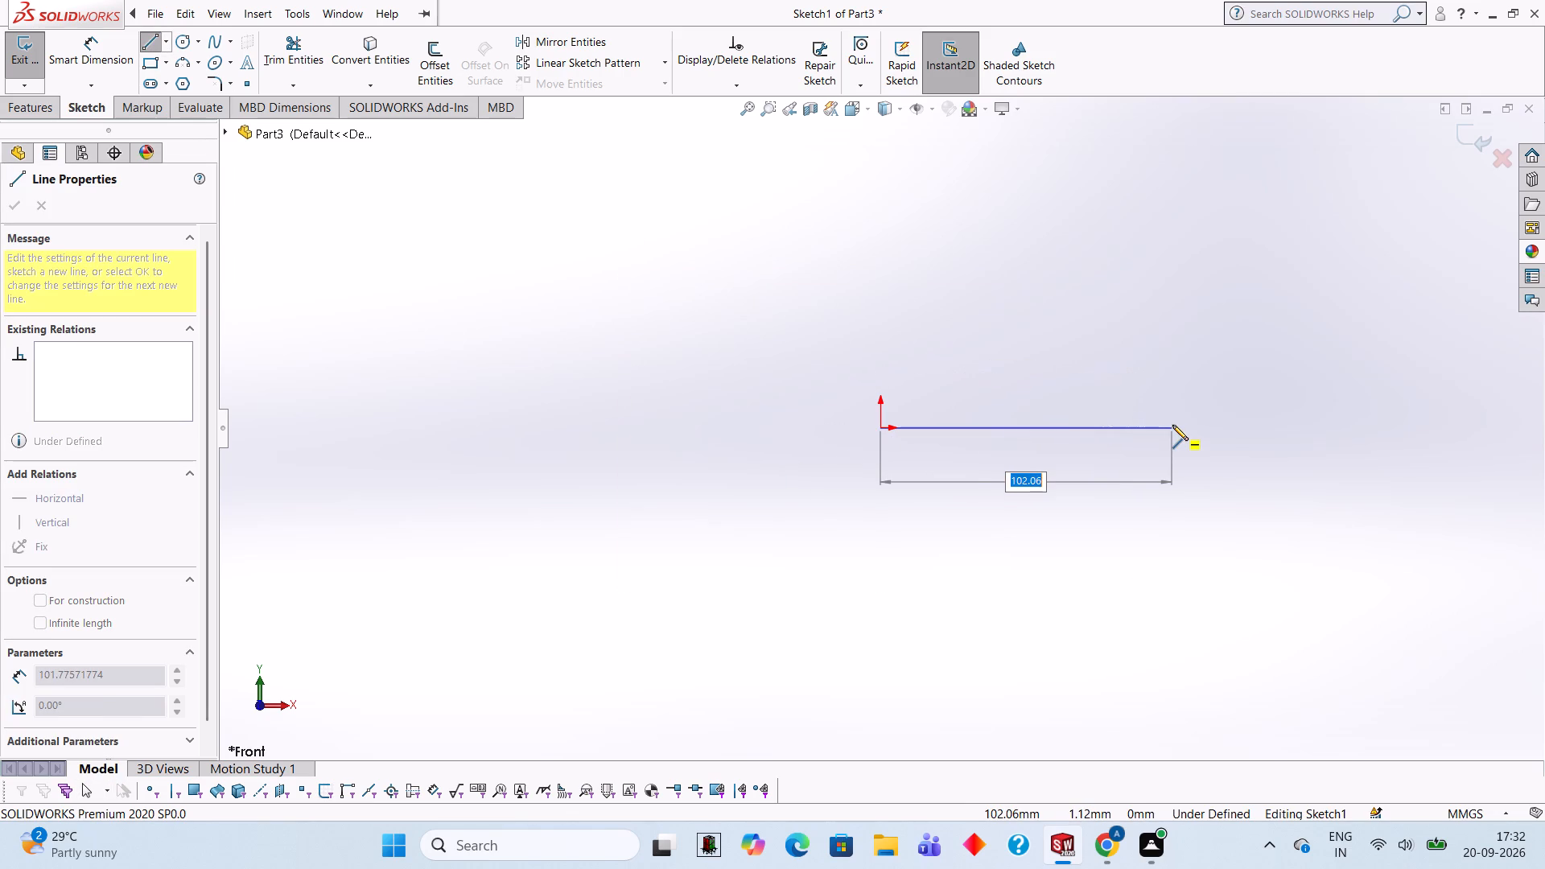
type("80")
key("Return")
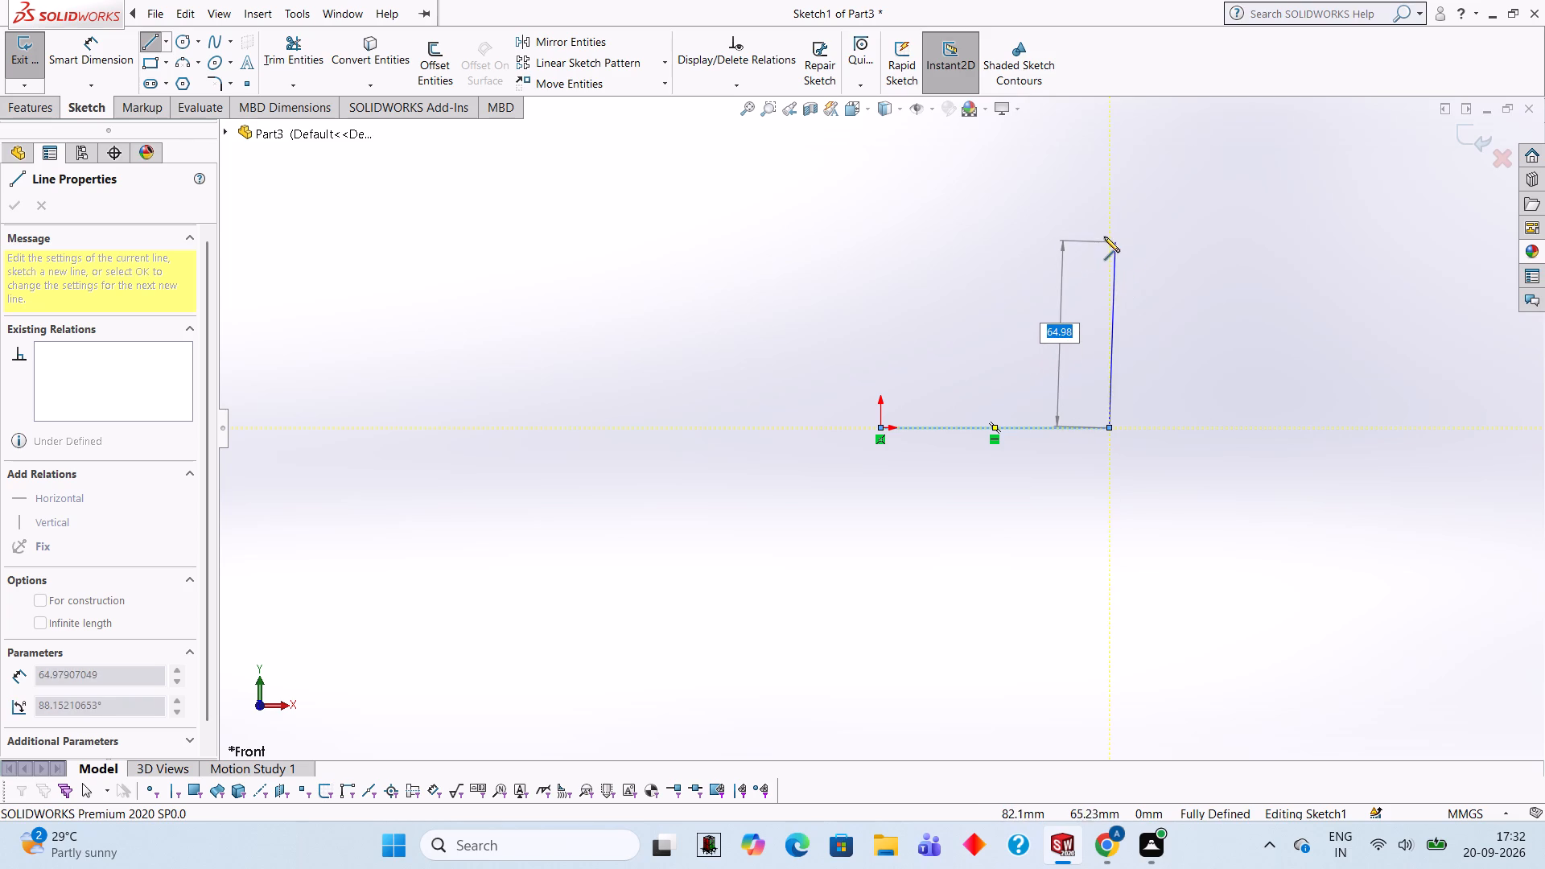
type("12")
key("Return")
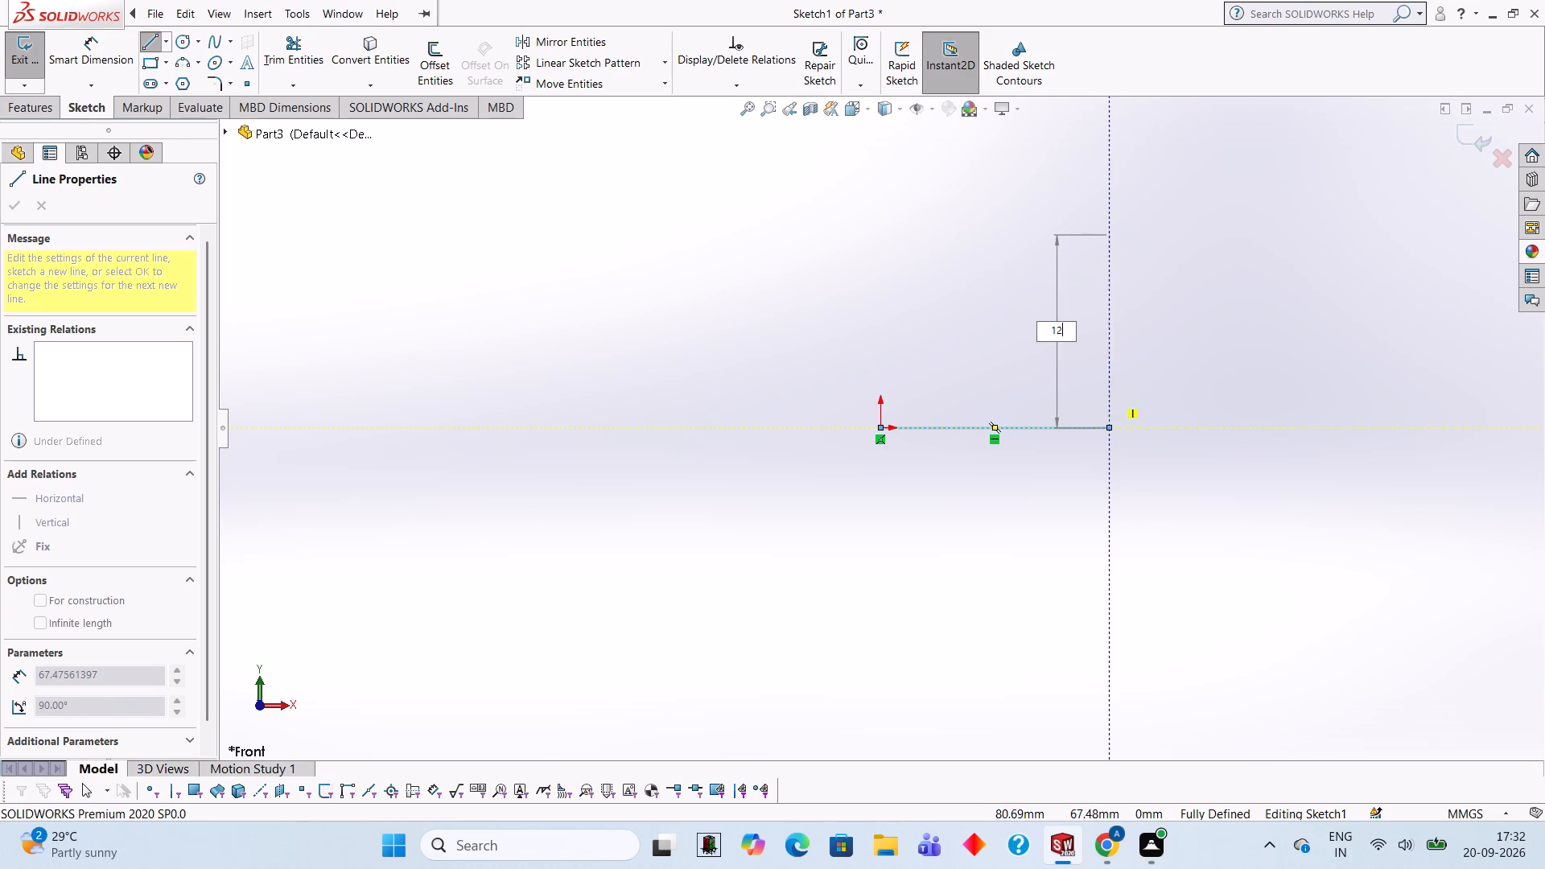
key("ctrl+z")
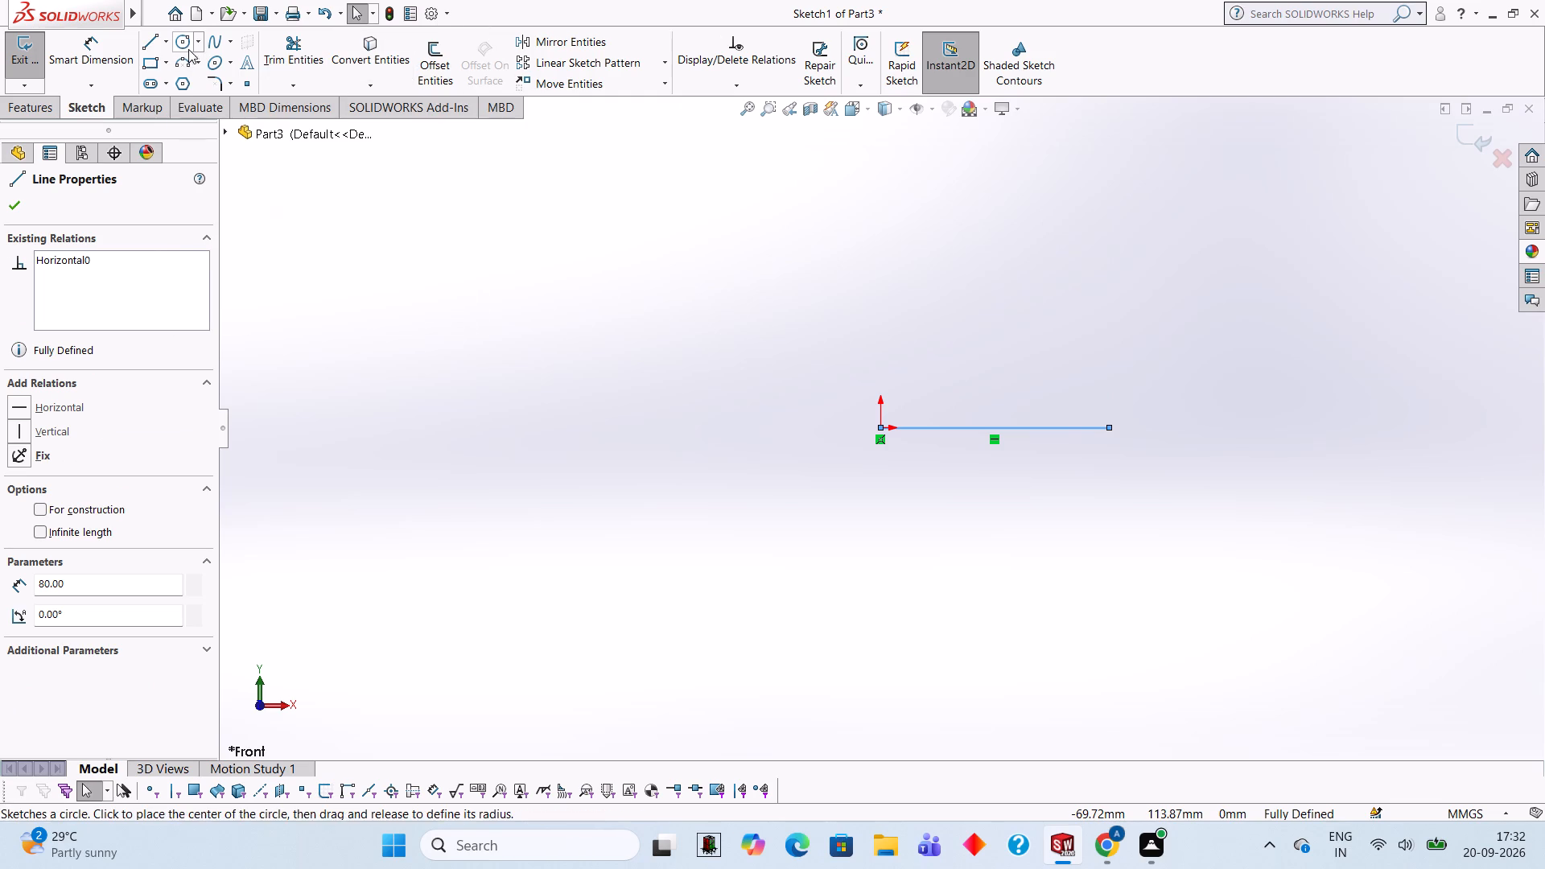
Draw a 15 mm vertical line upward from the base line's end opposite the origin.
left_click(155, 49)
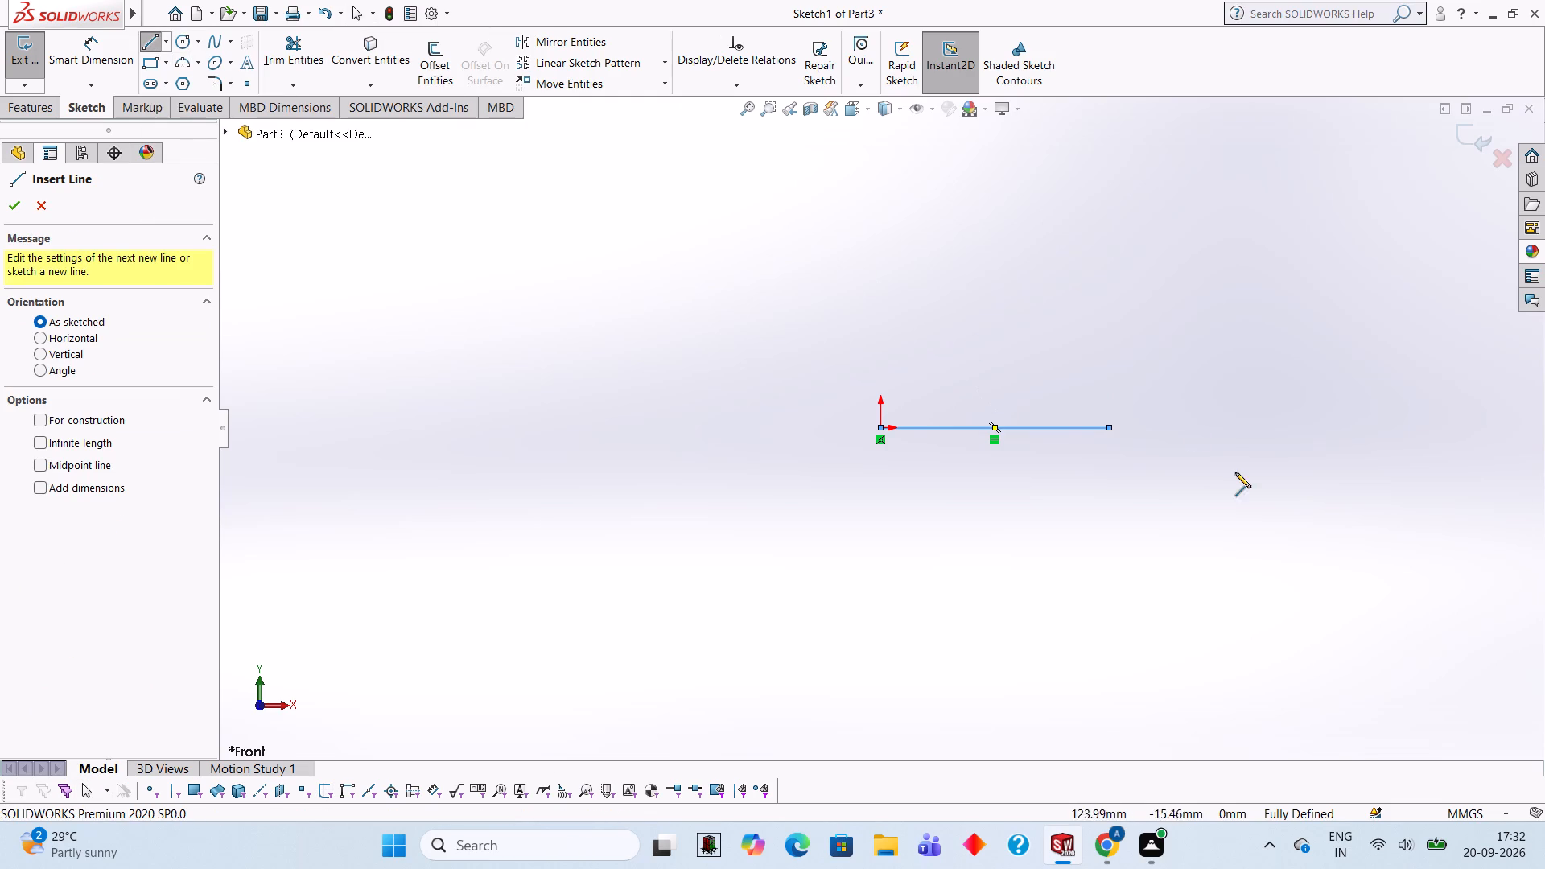
left_click(1111, 426)
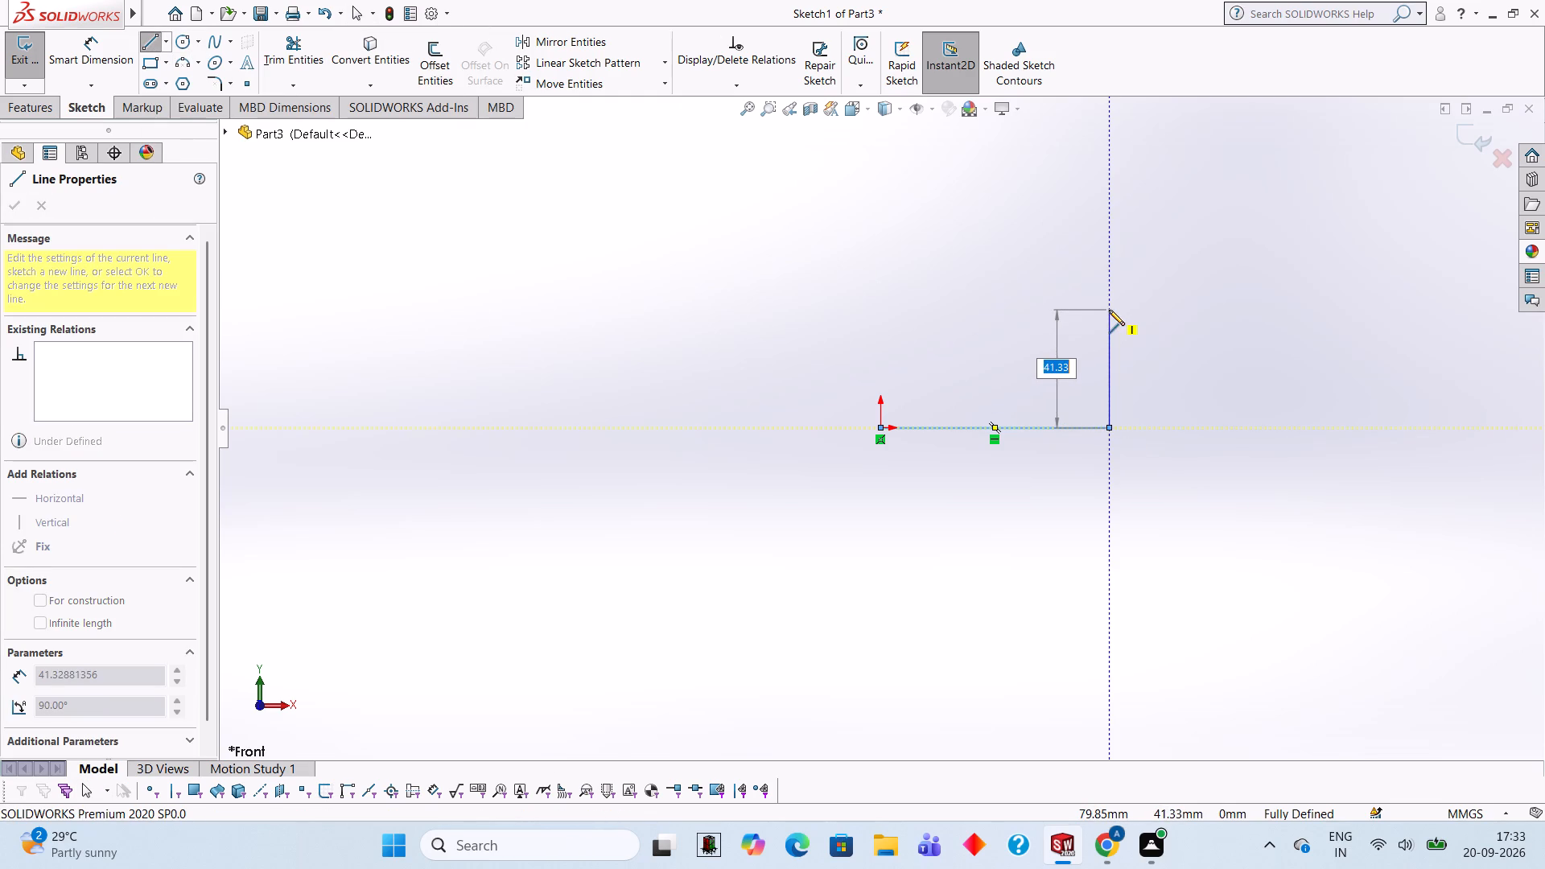
type("15")
key("Return")
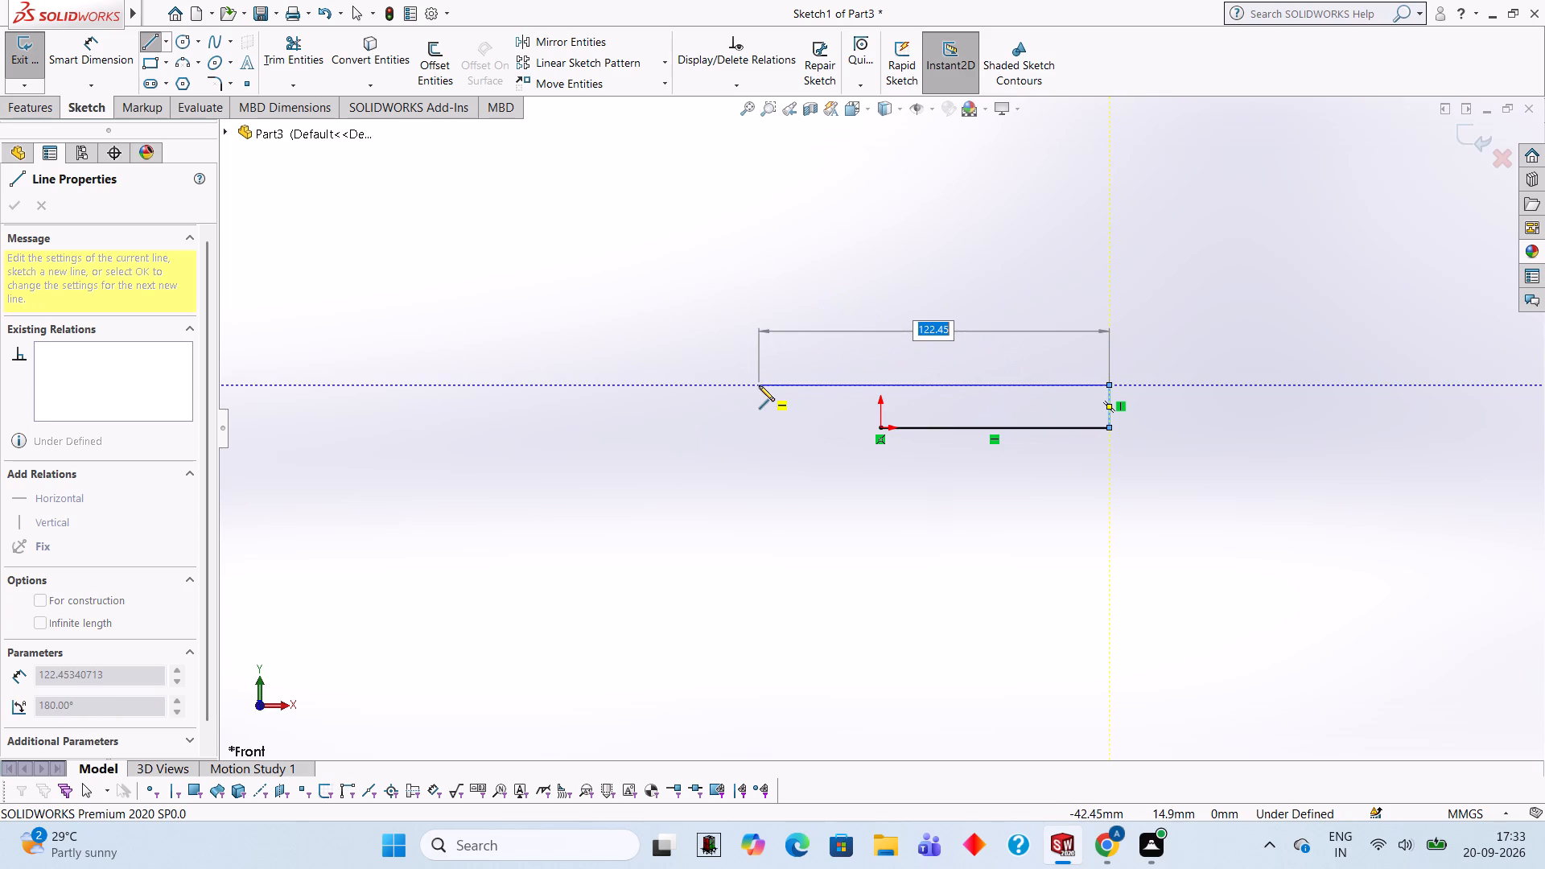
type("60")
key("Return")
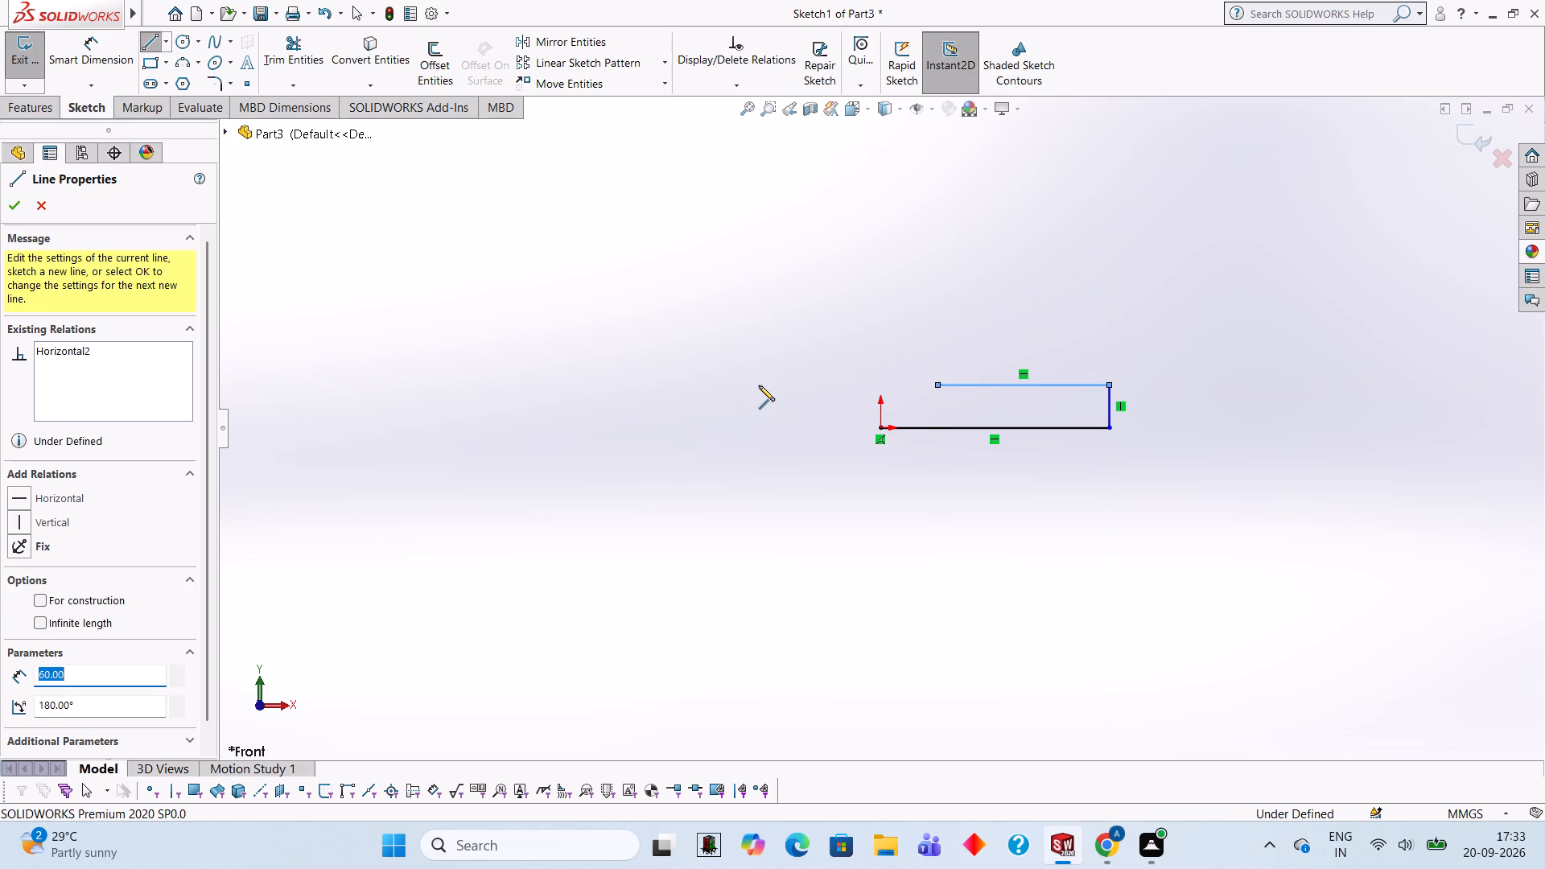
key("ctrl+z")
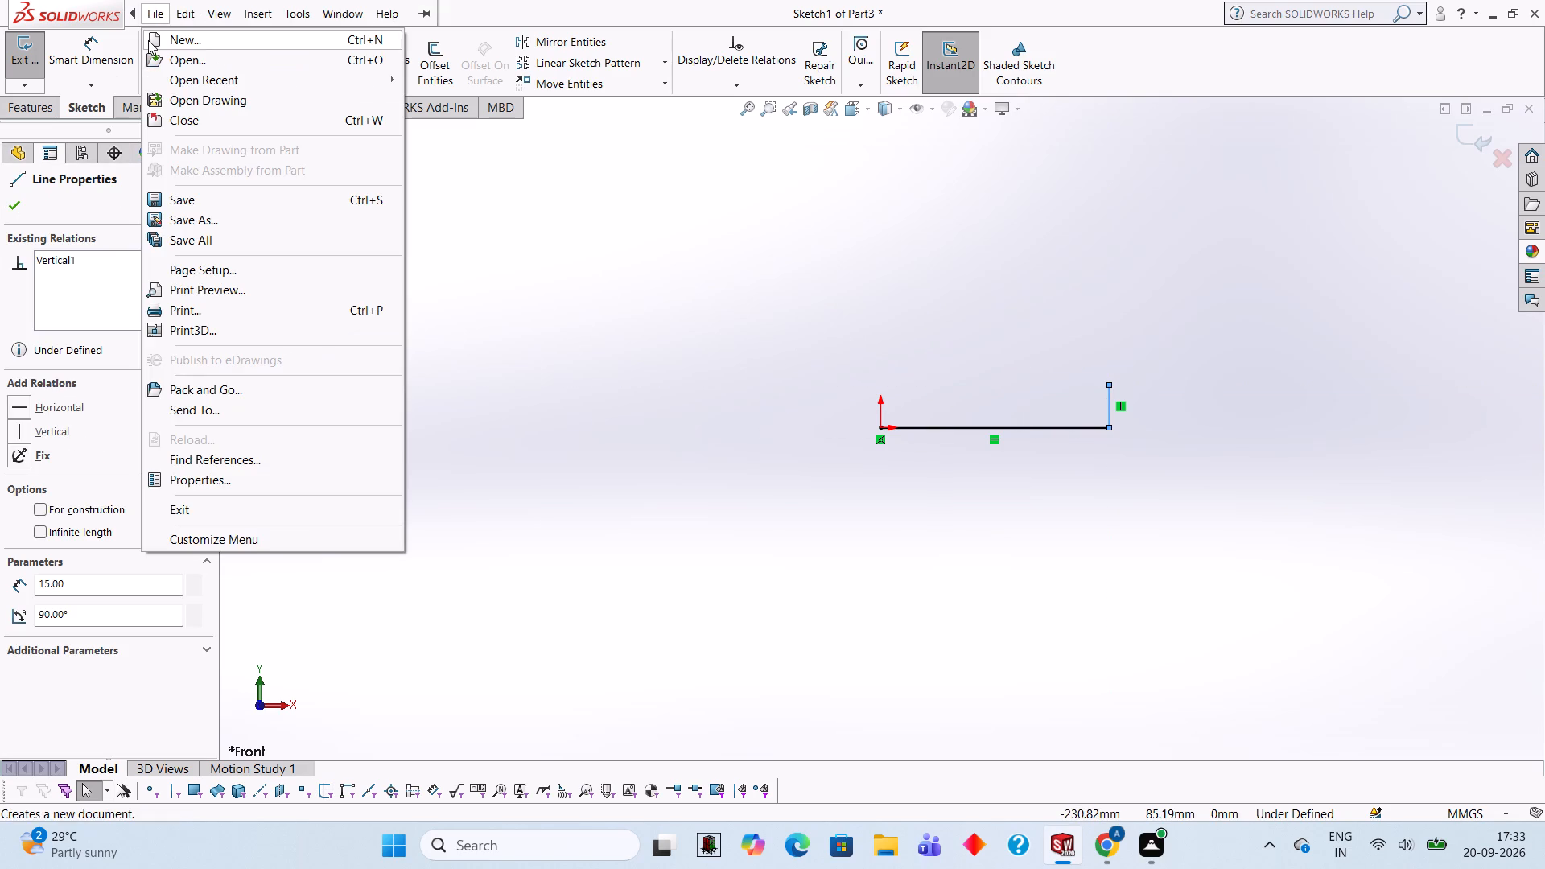
Draw an 80 mm horizontal line back from the vertical line's top and close the rectangle with a line down to the origin.
left_click(485, 190)
left_click(152, 37)
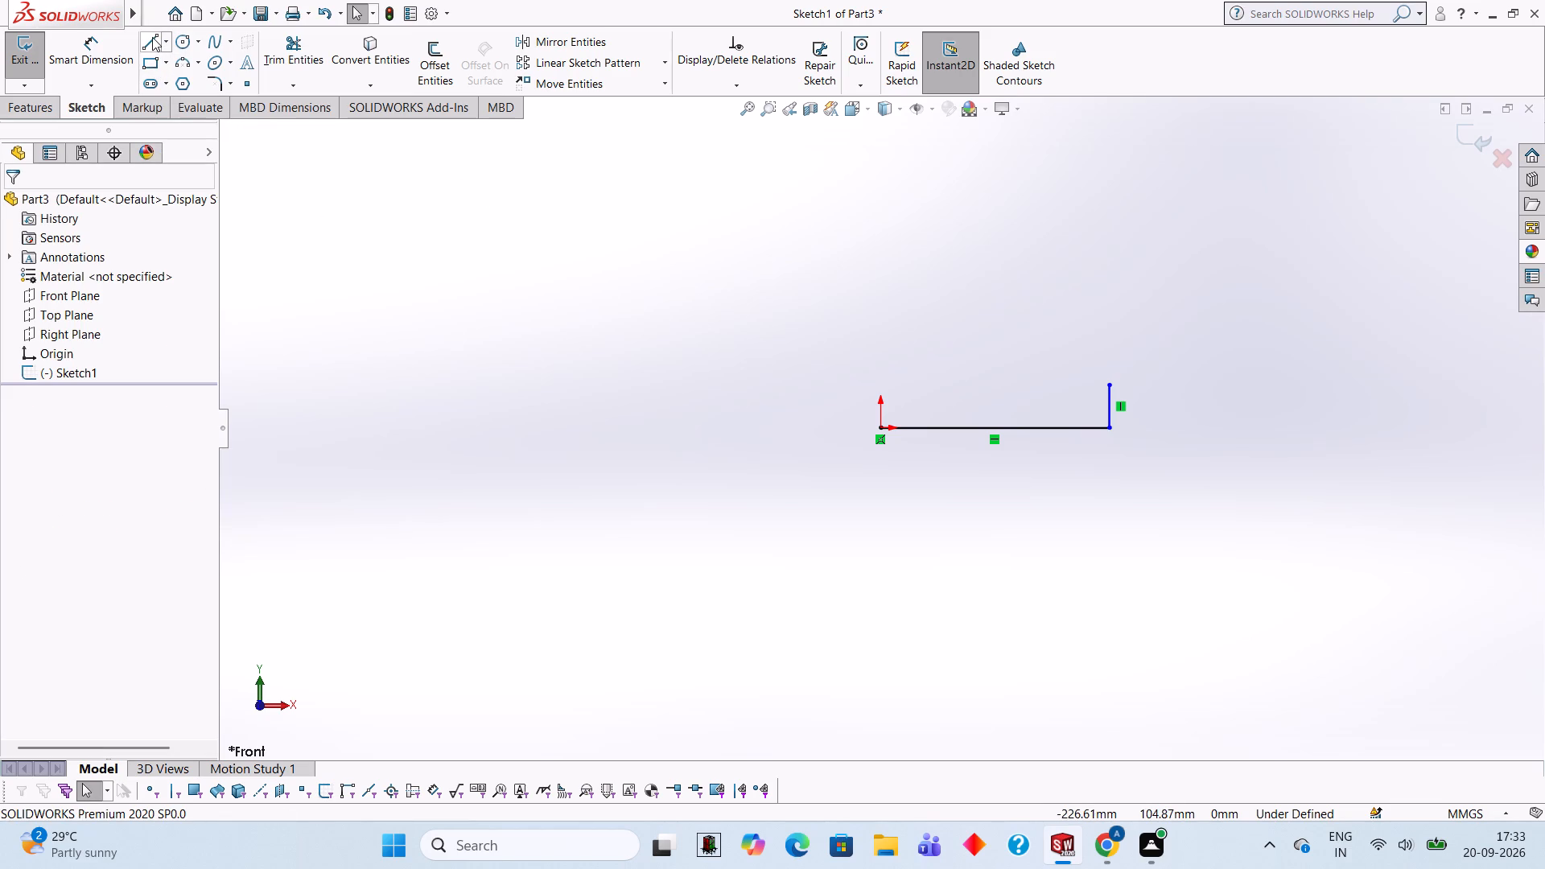
left_click(1111, 385)
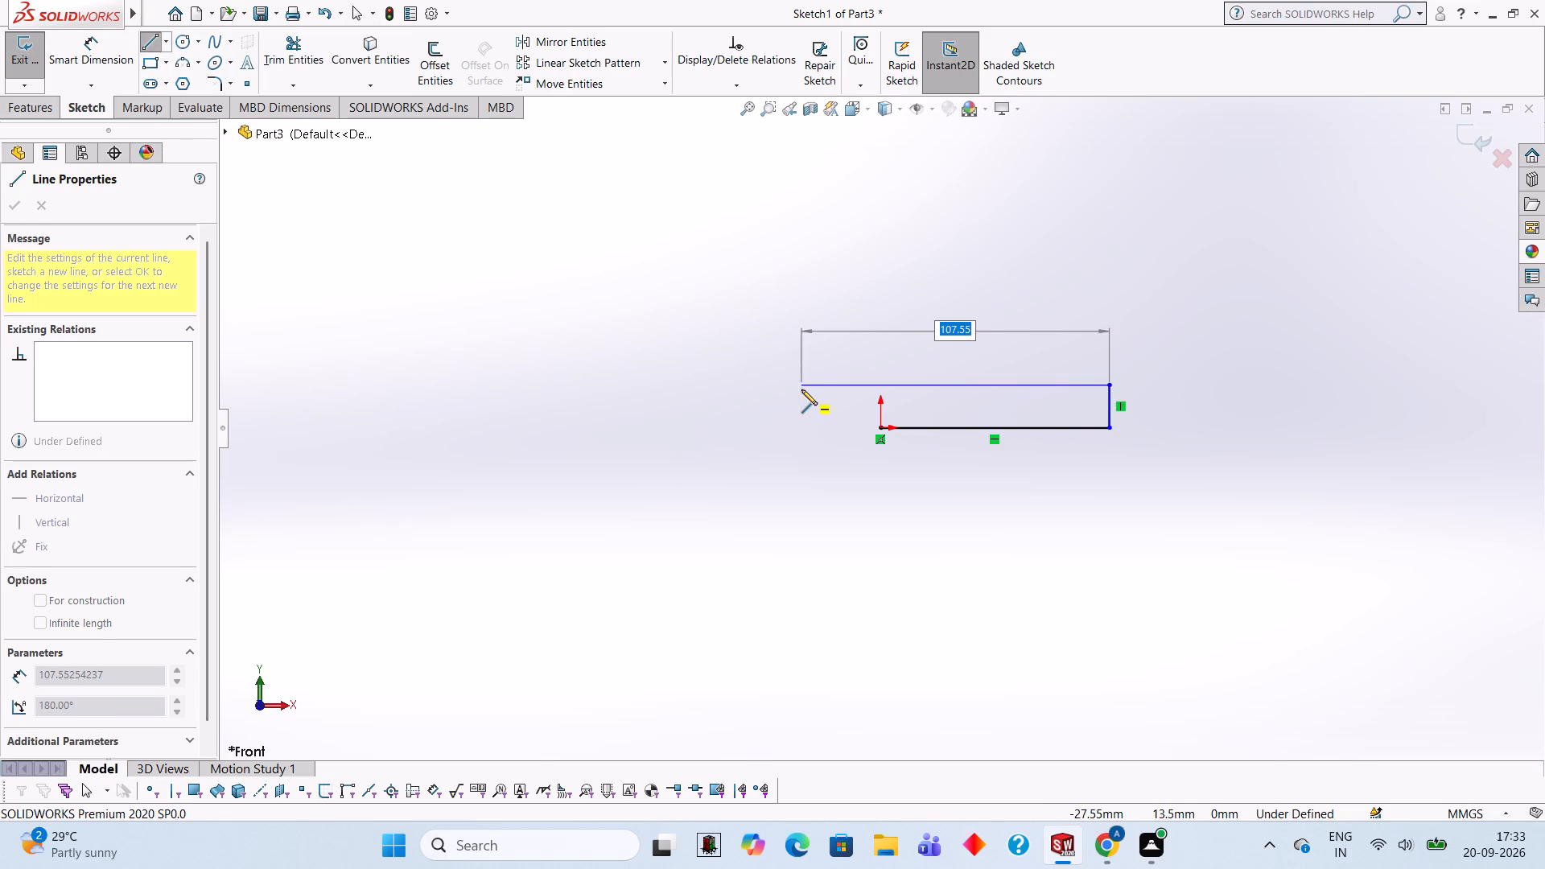
type("80")
key("Return")
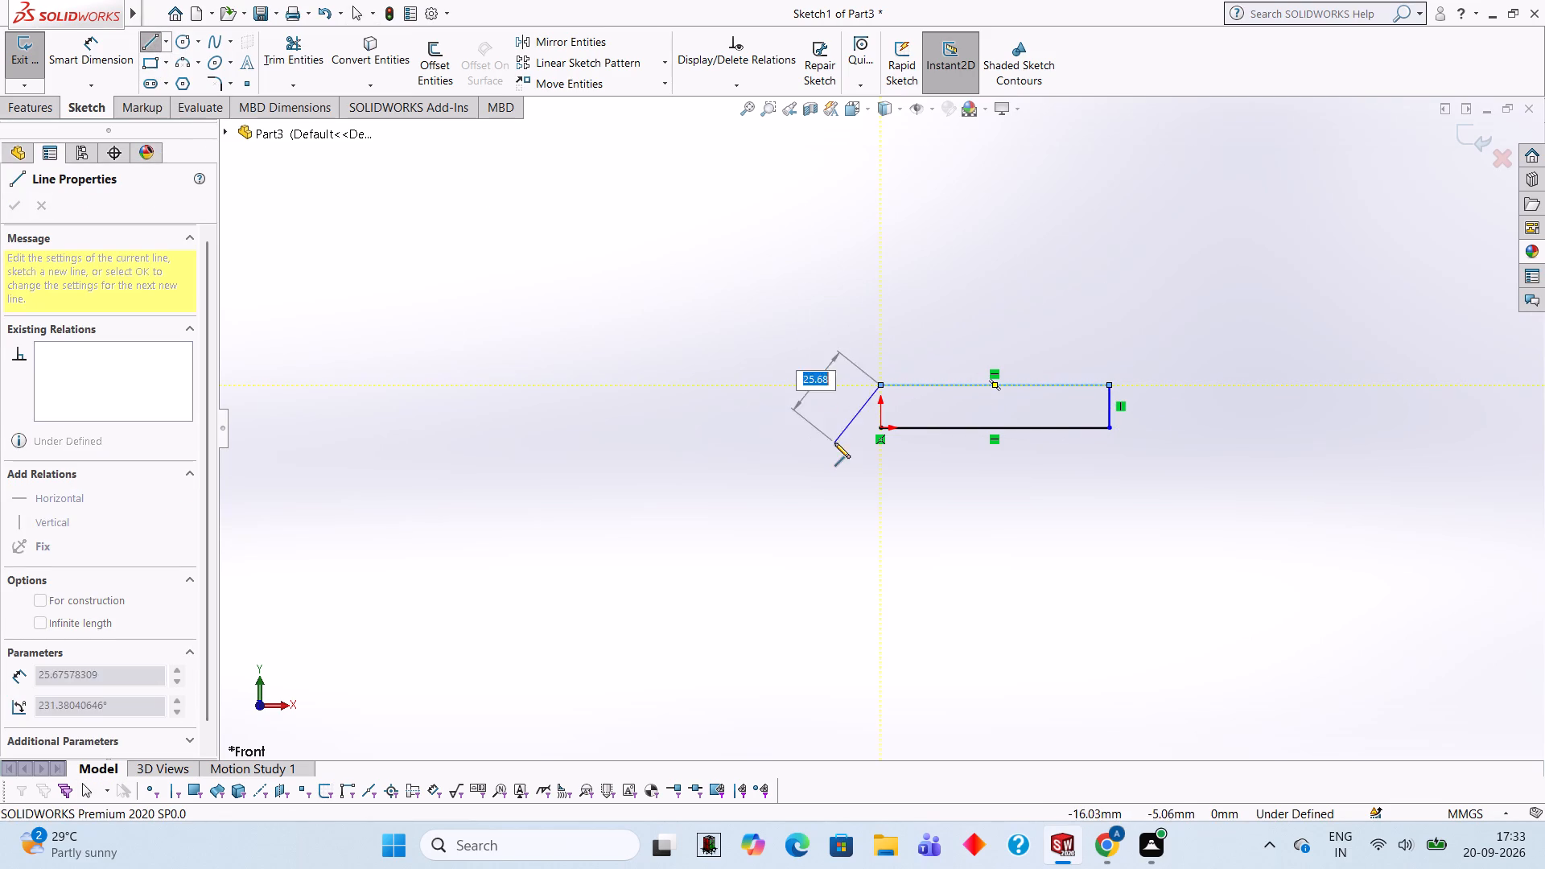
left_click(880, 424)
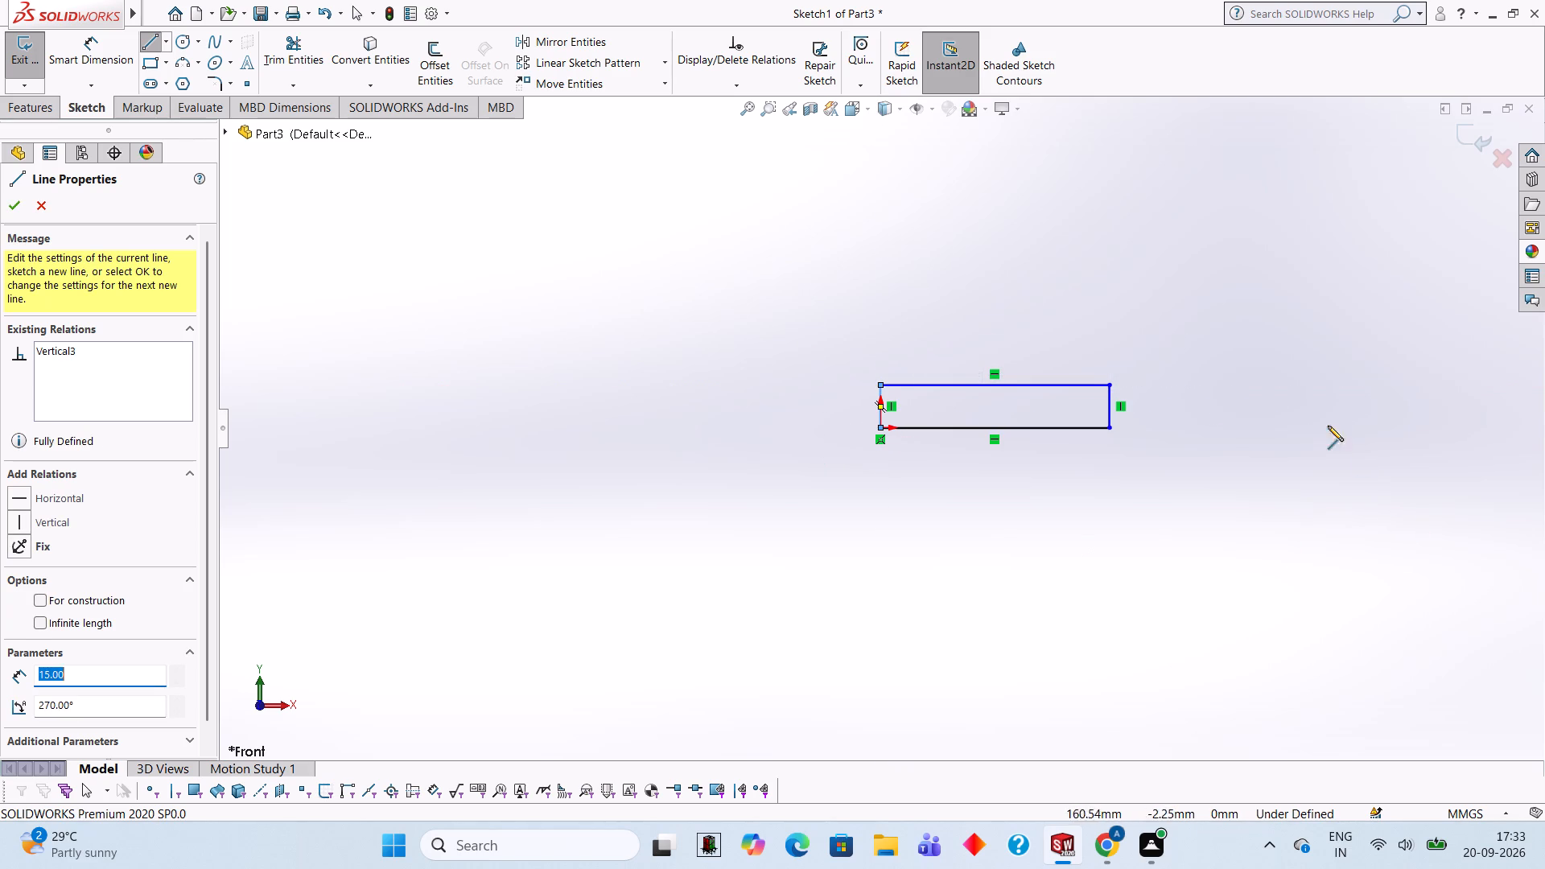
Extrude the rectangle as a boss with a blind depth of 80 mm.
left_click(42, 115)
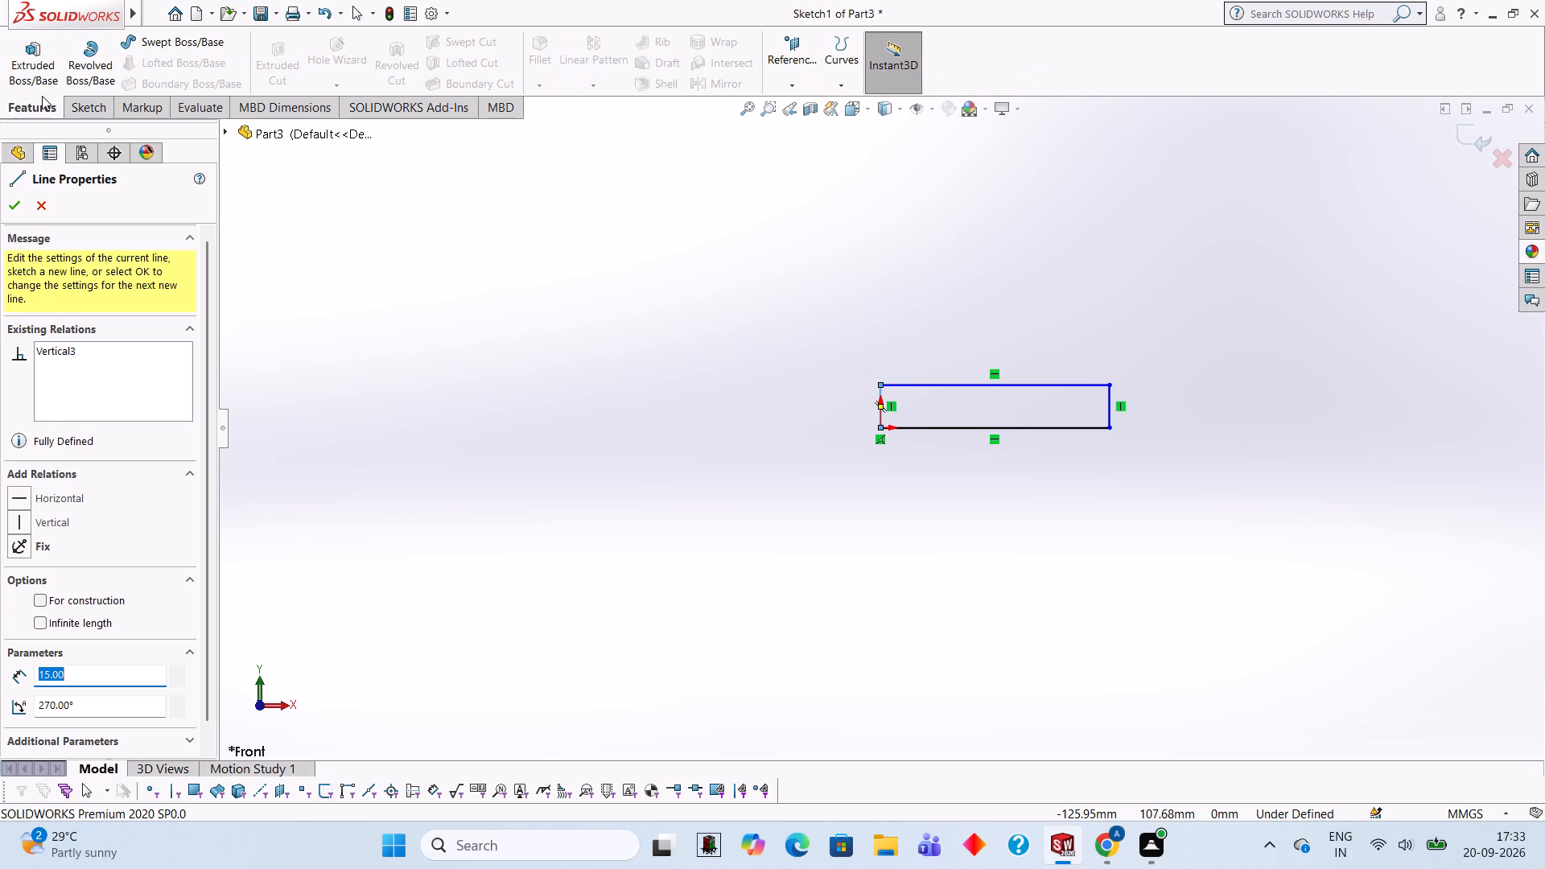
left_click(47, 75)
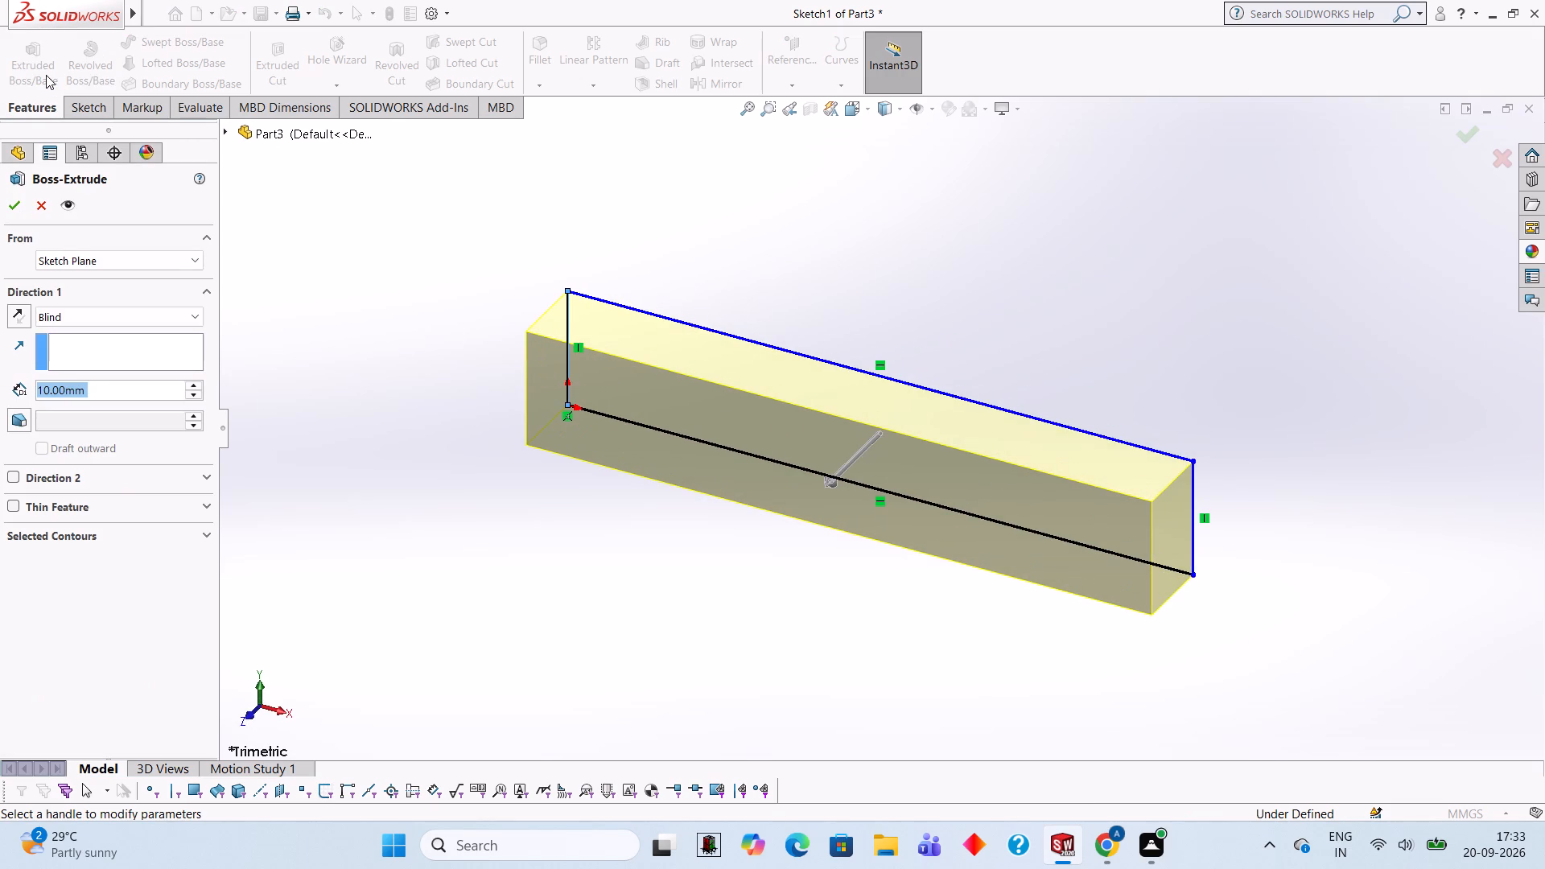
type("60")
key("BackSpace")
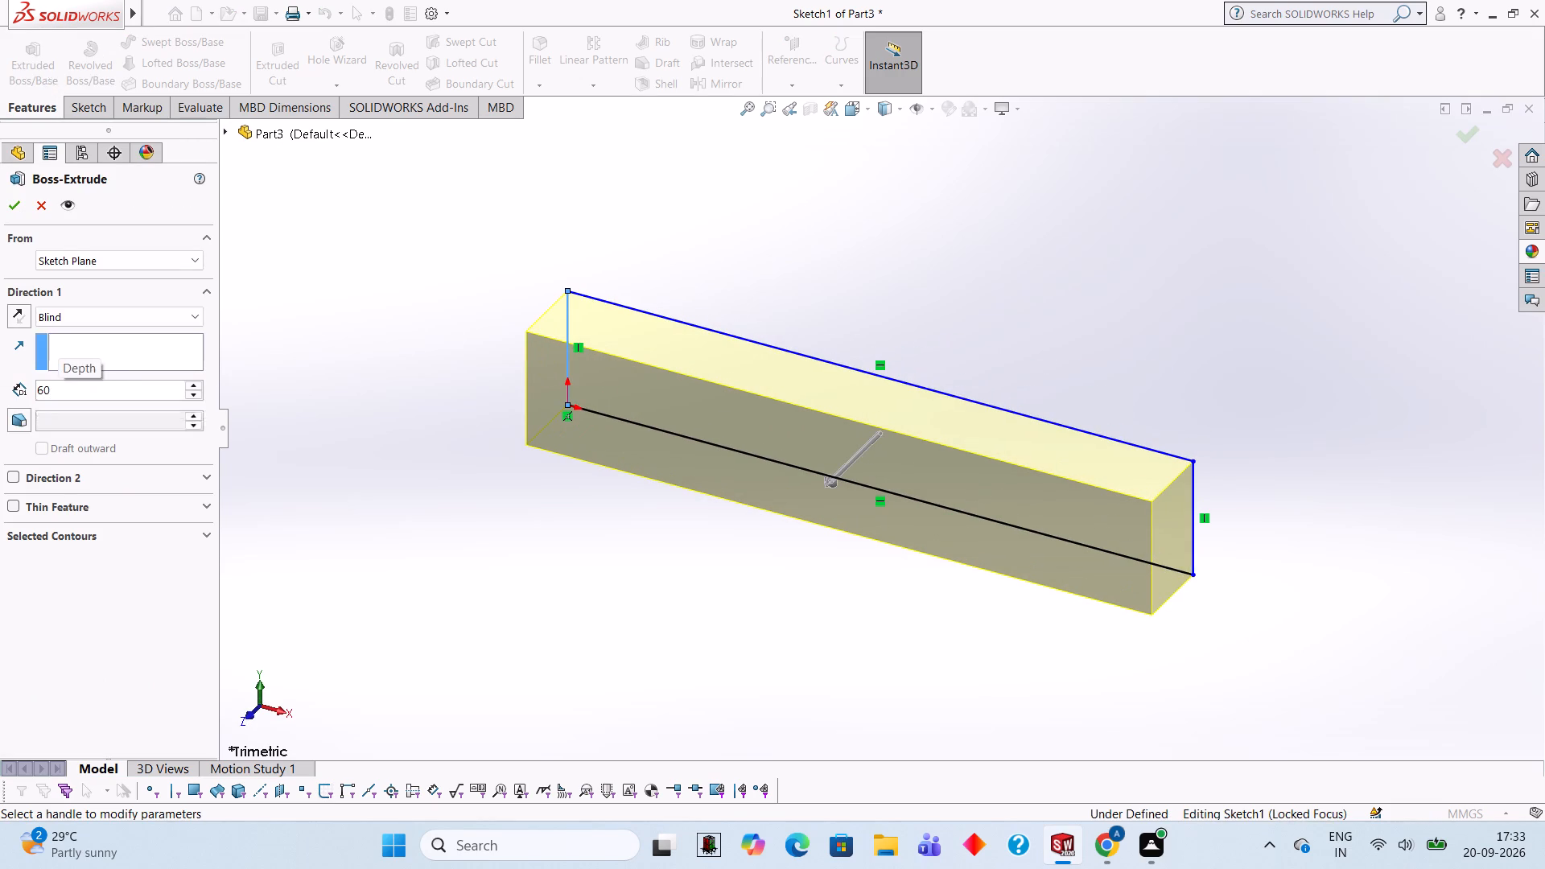
key("BackSpace")
type("80")
key("Return")
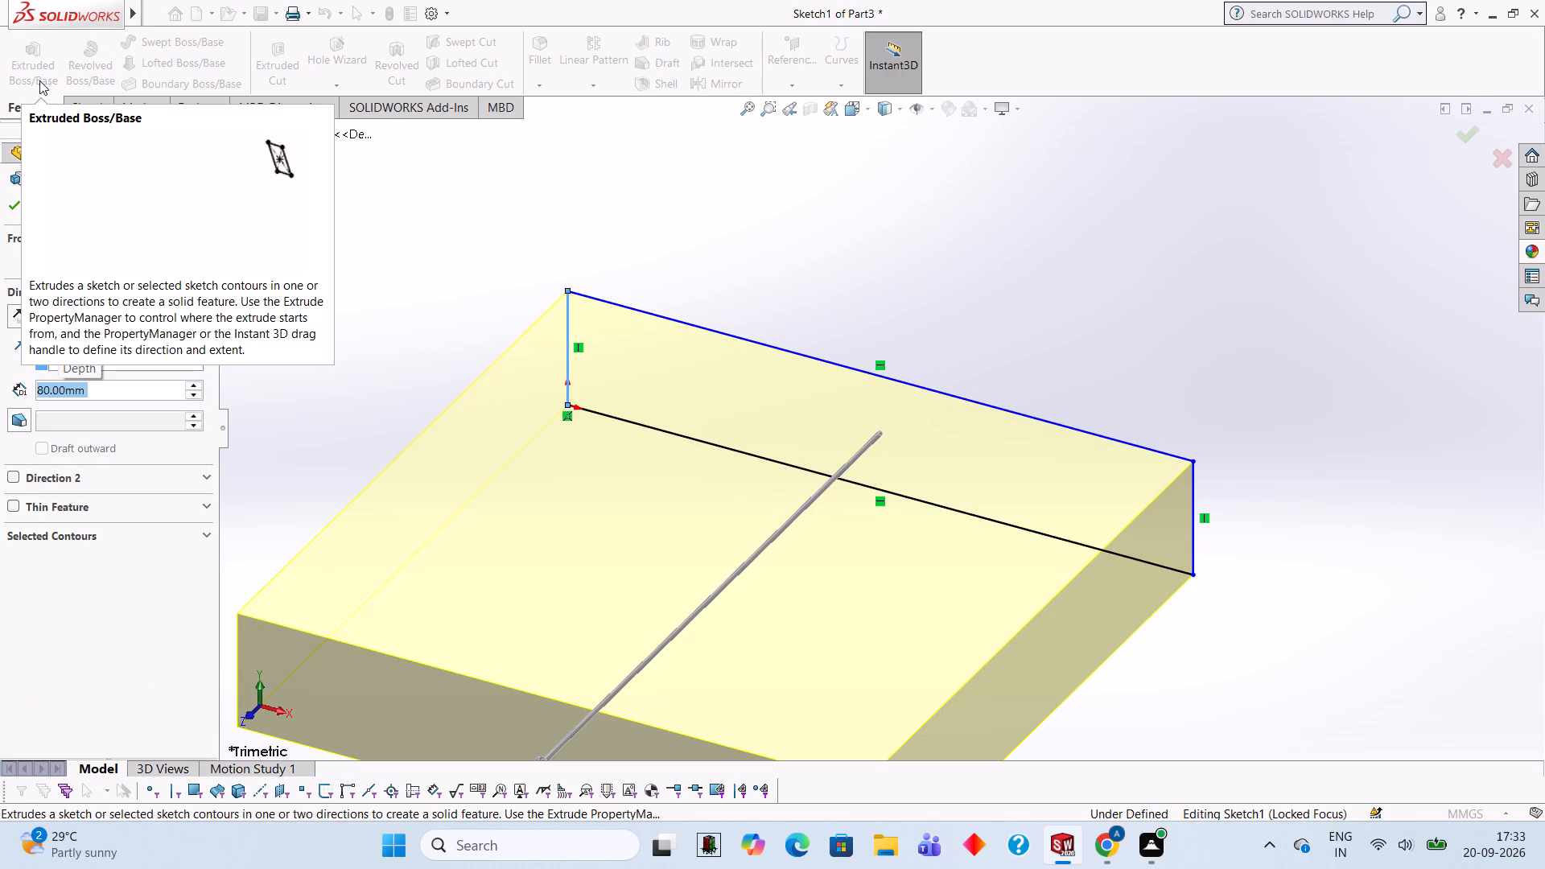
left_click(23, 200)
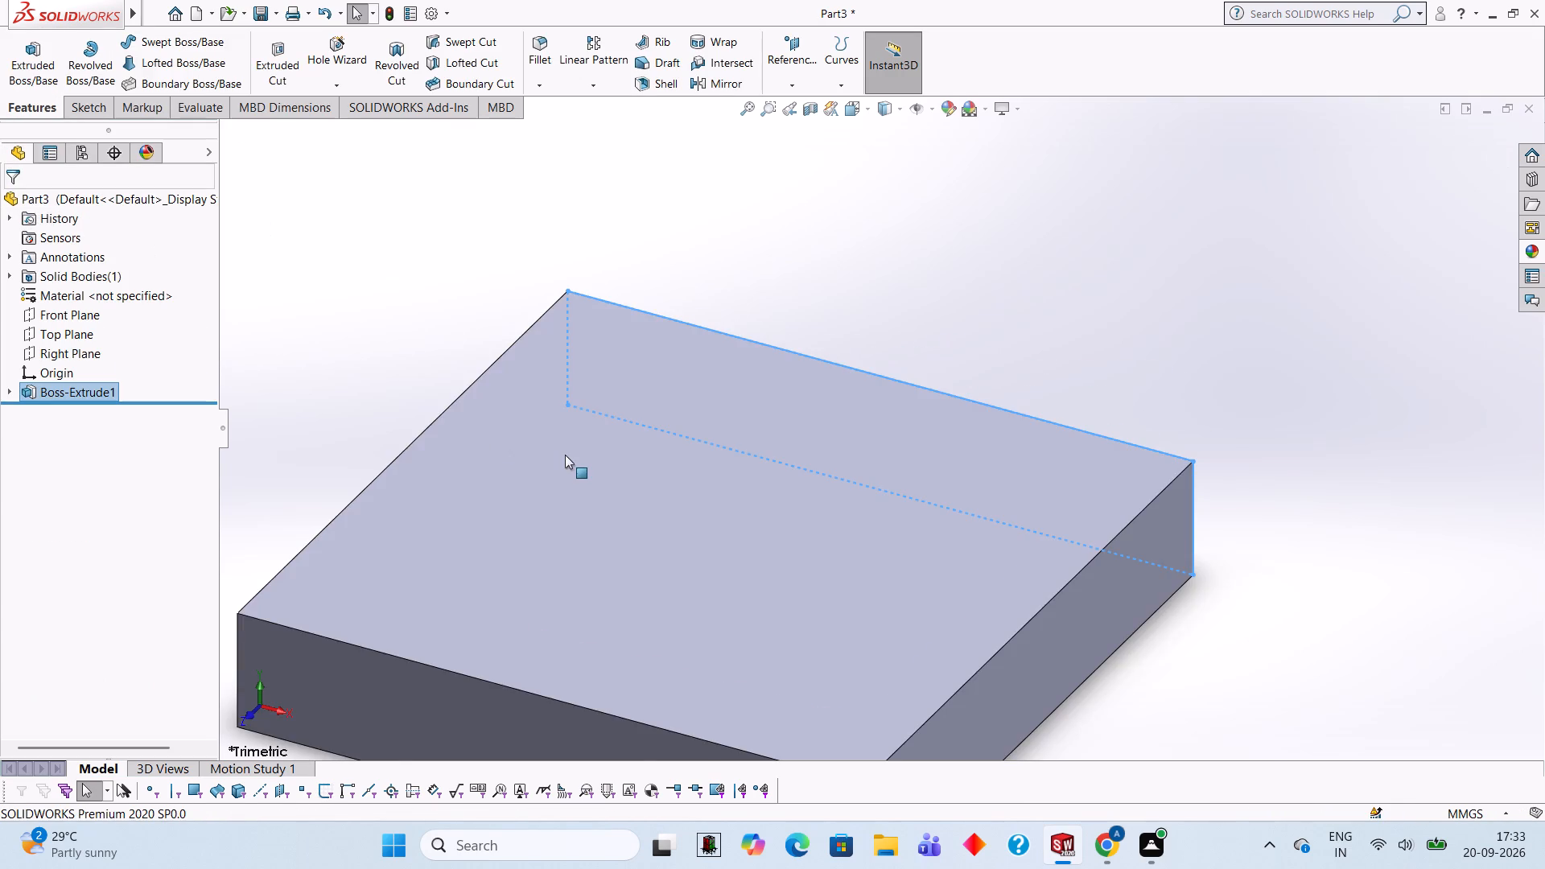
Start a new sketch on the block's rear side face, the one lying on the Front Plane.
scroll(565, 455, "up", 3)
scroll(567, 452, "down", 1)
scroll(1042, 738, "down", 1)
scroll(1040, 726, "up", 1)
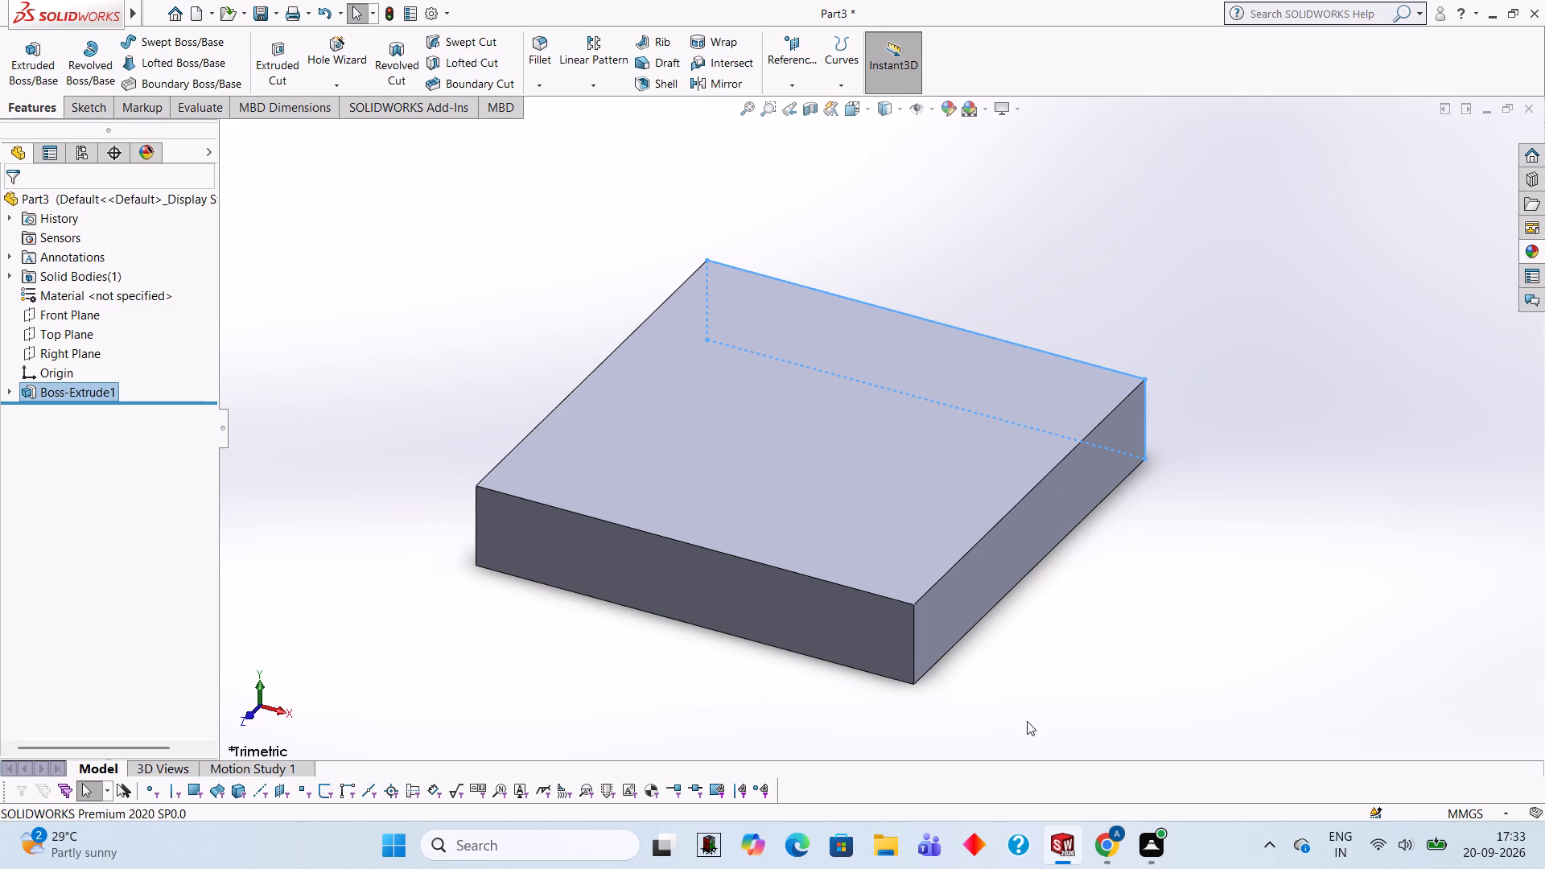
middle_click_drag(1211, 327, 1036, 444)
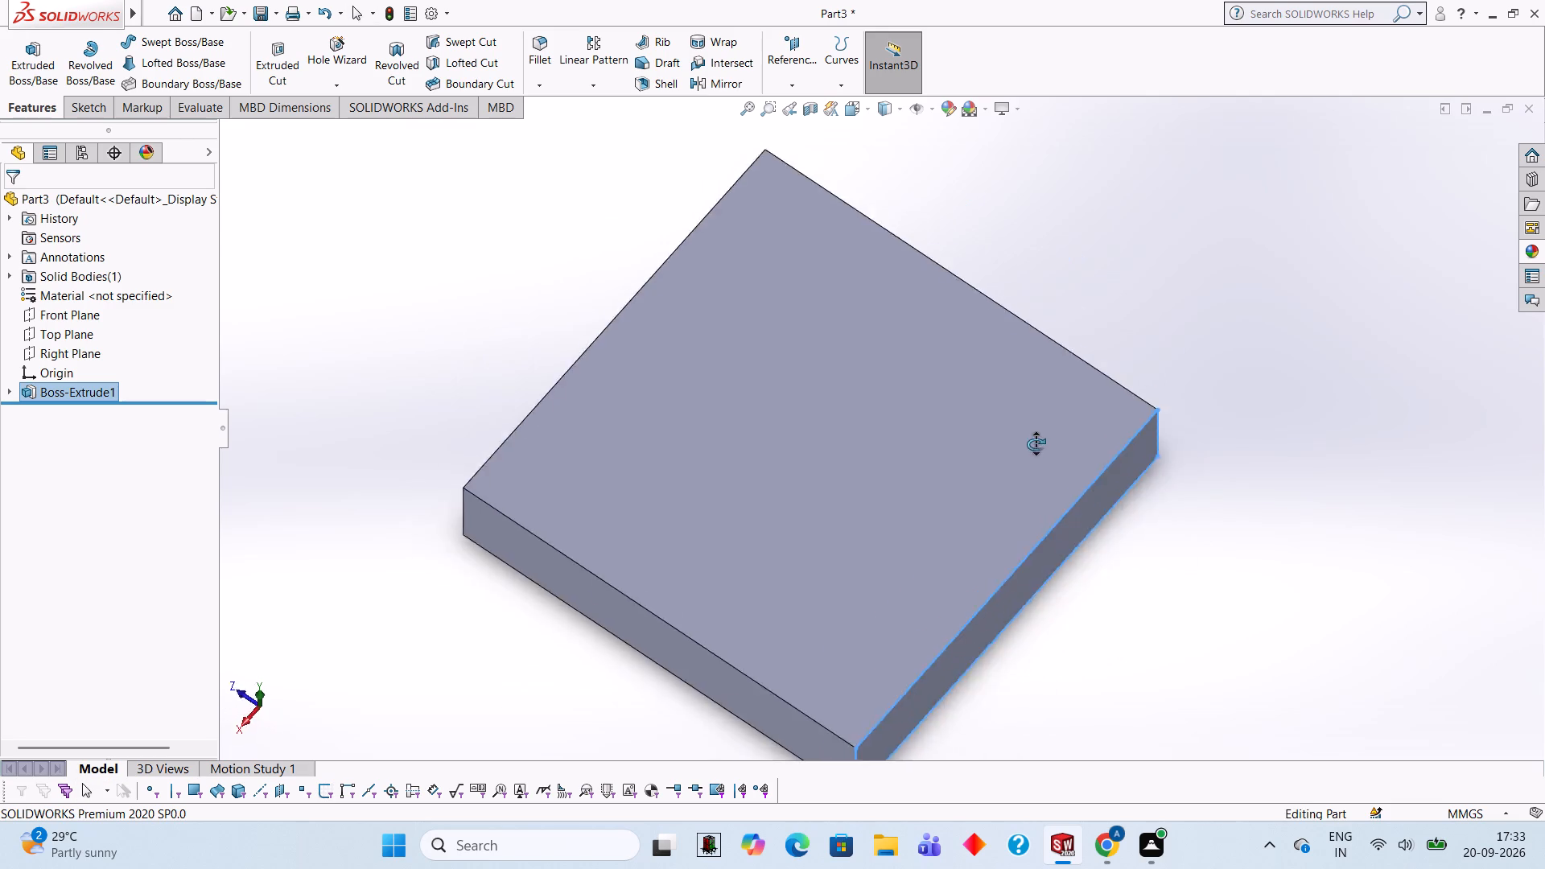
middle_click_drag(1036, 444, 950, 245)
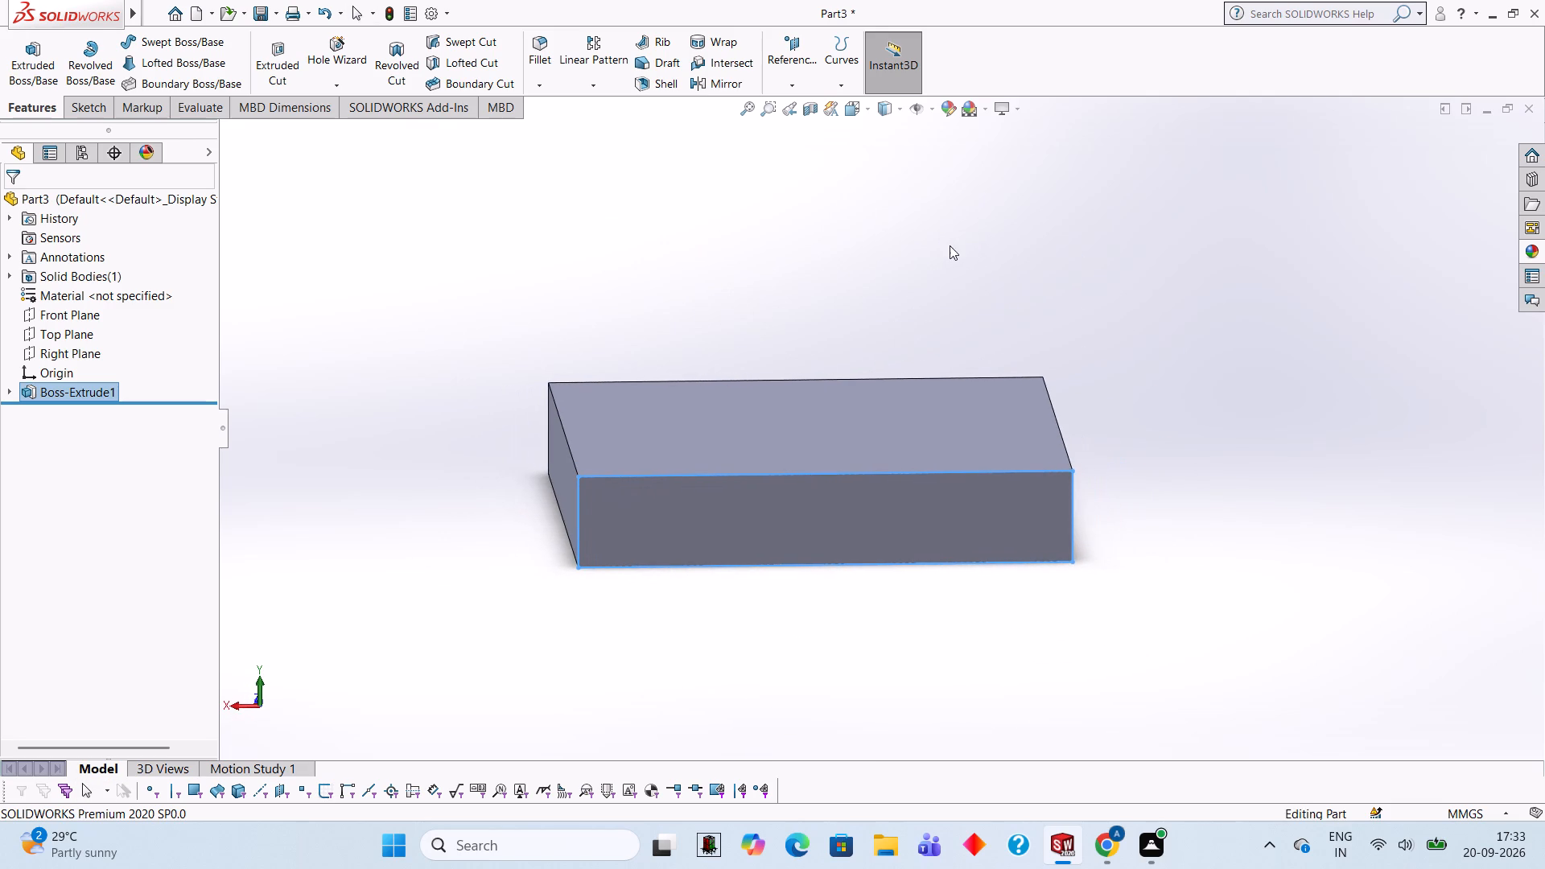
left_click(860, 525)
left_click(924, 476)
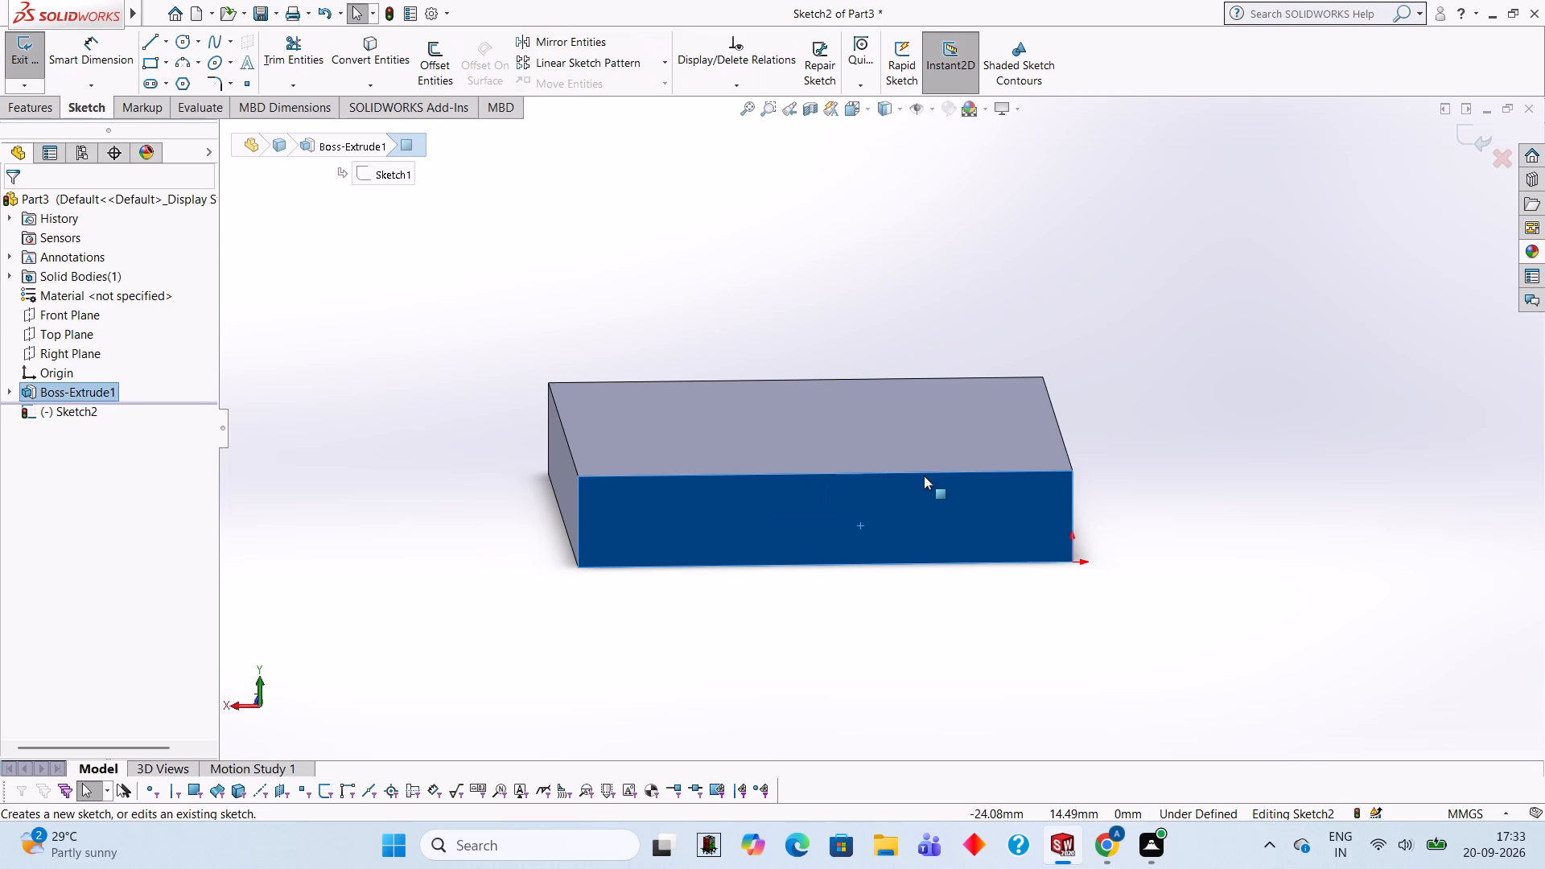
key("ctrl+8")
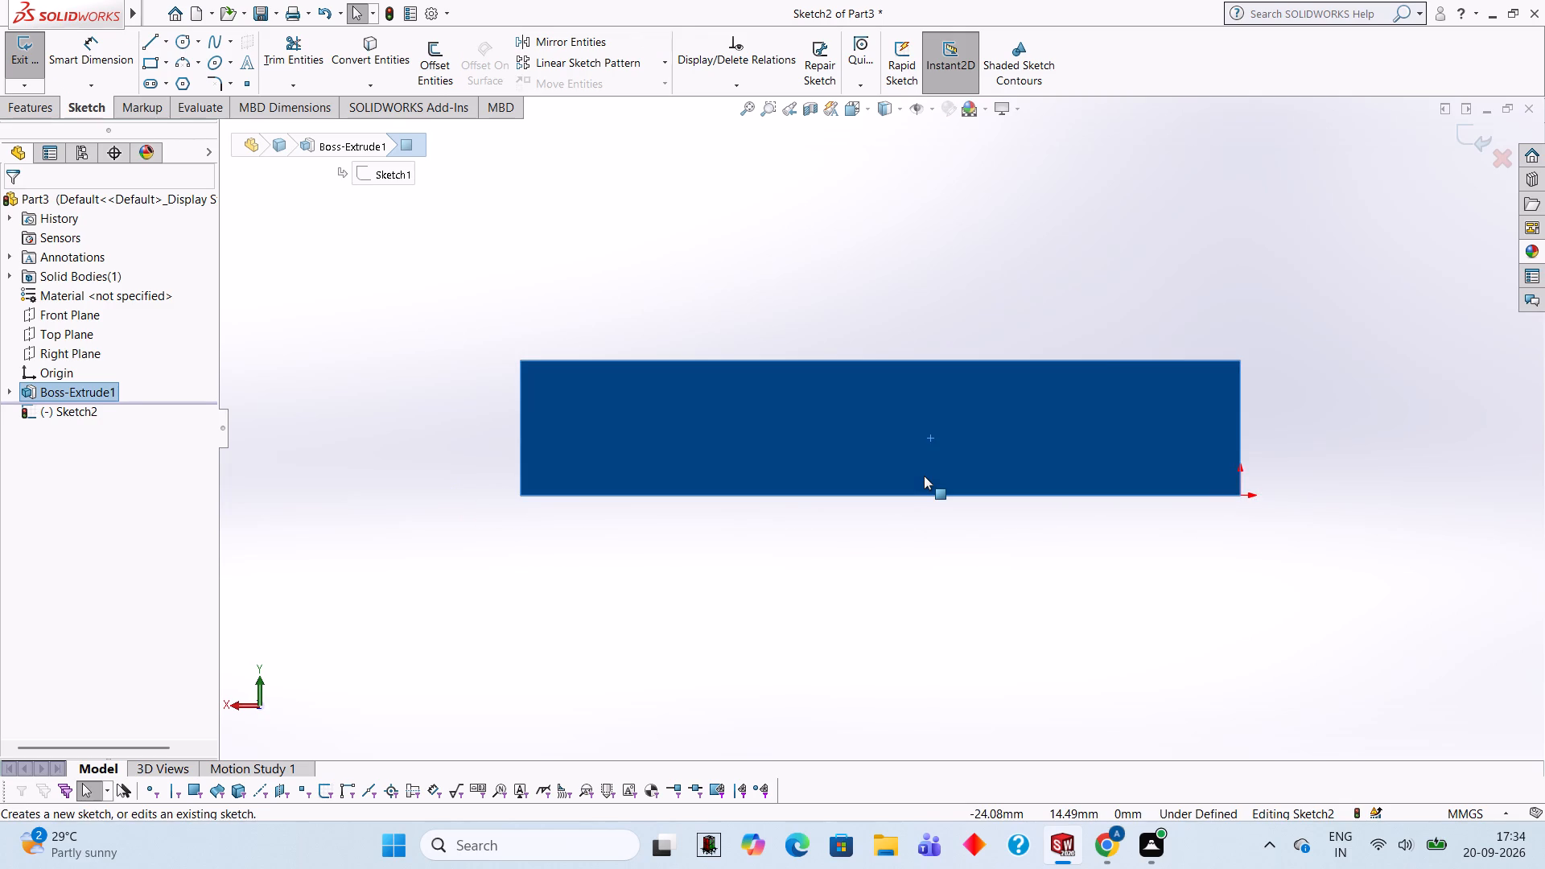
scroll(641, 243, "up", 2)
scroll(637, 254, "down", 1)
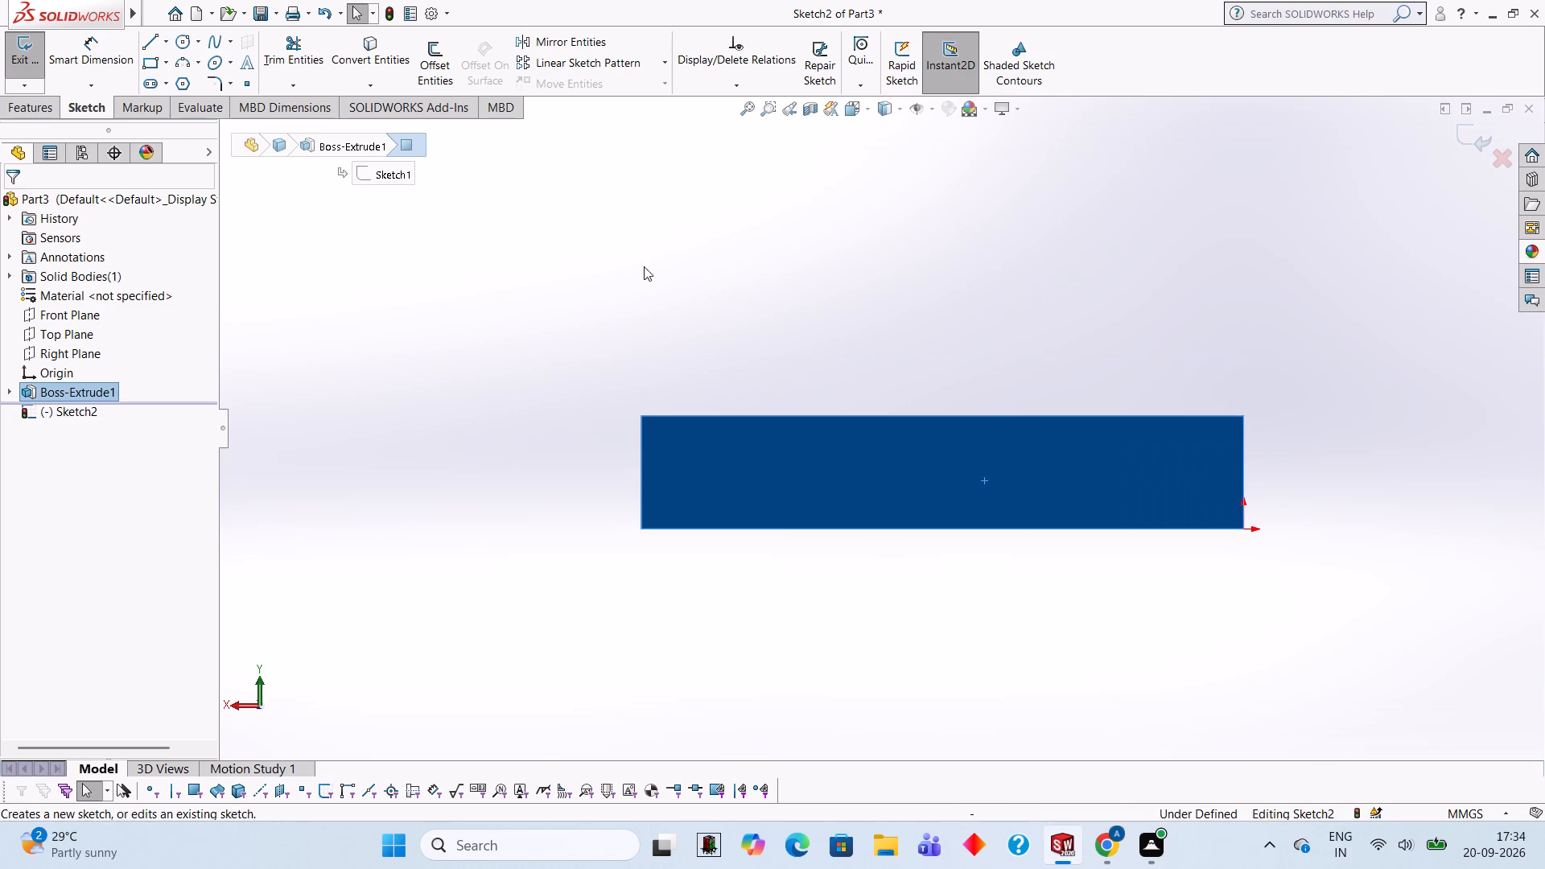
scroll(875, 246, "down", 1)
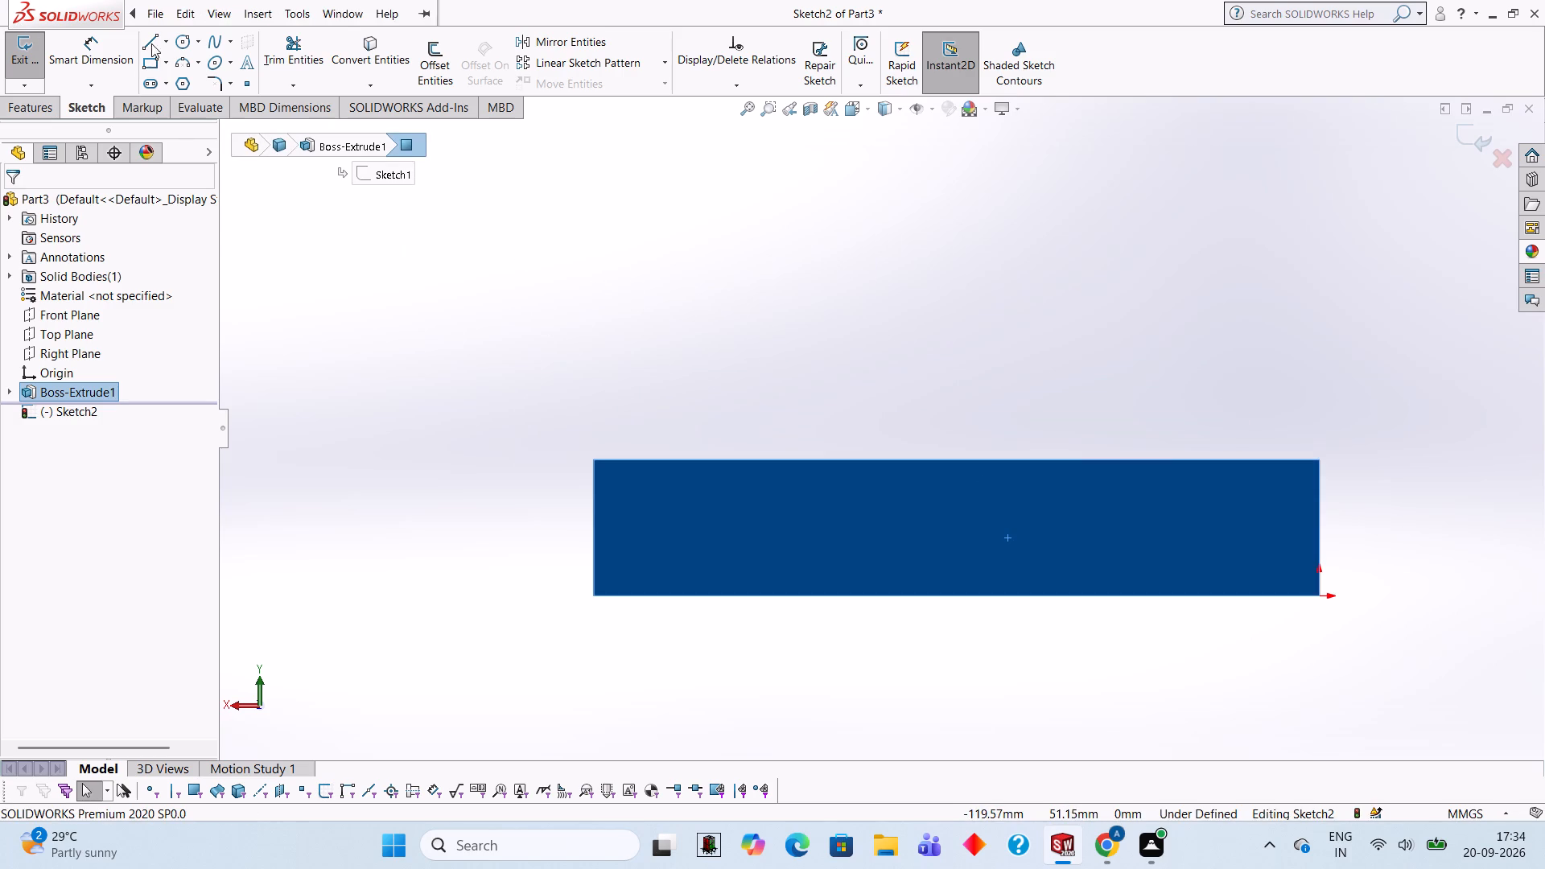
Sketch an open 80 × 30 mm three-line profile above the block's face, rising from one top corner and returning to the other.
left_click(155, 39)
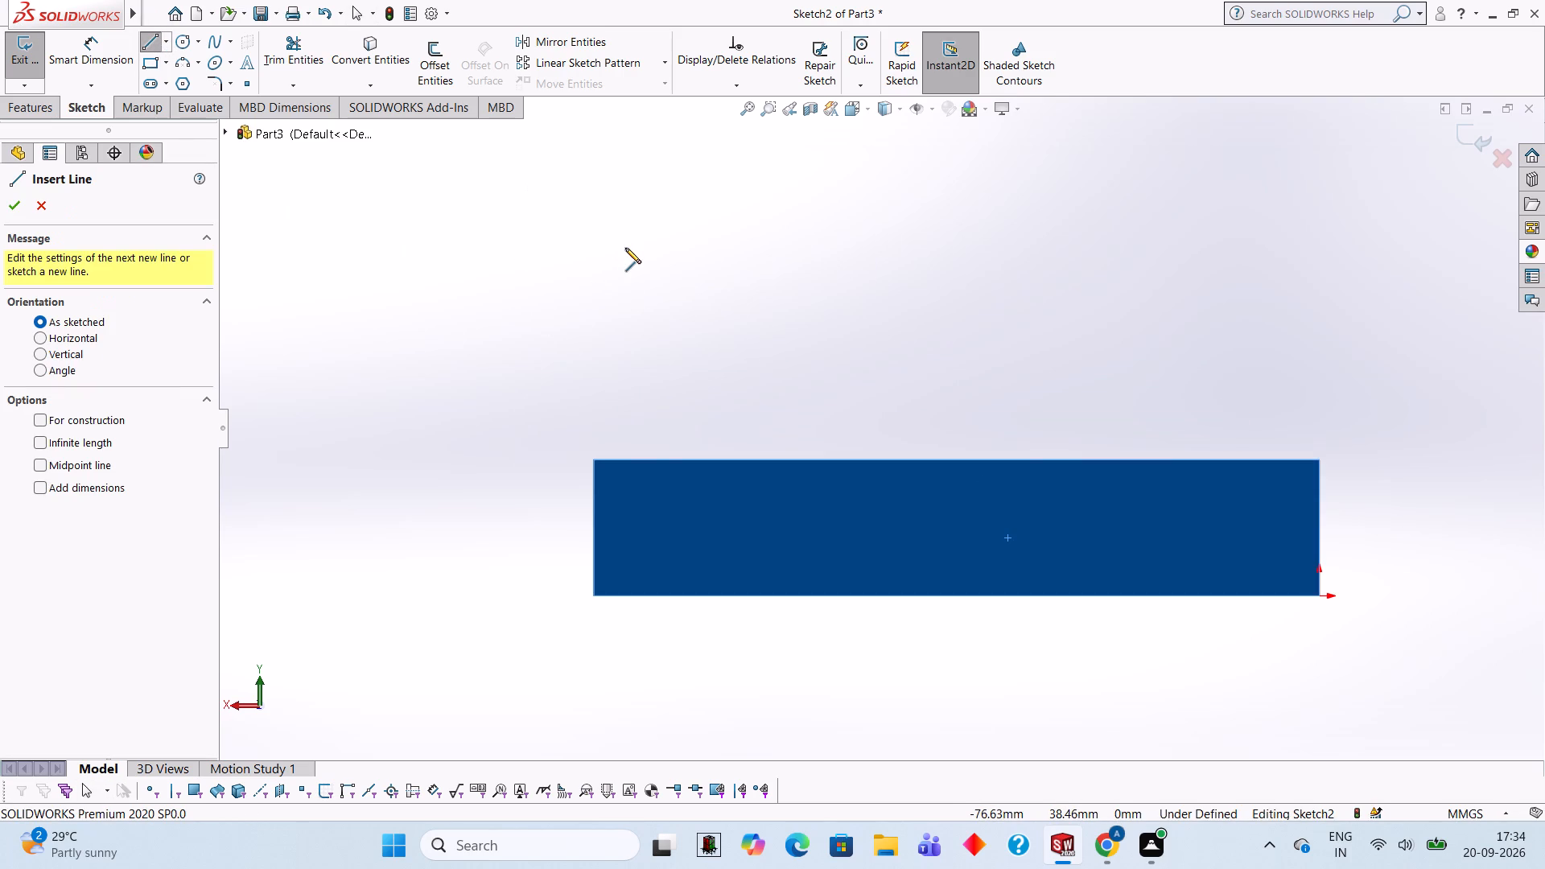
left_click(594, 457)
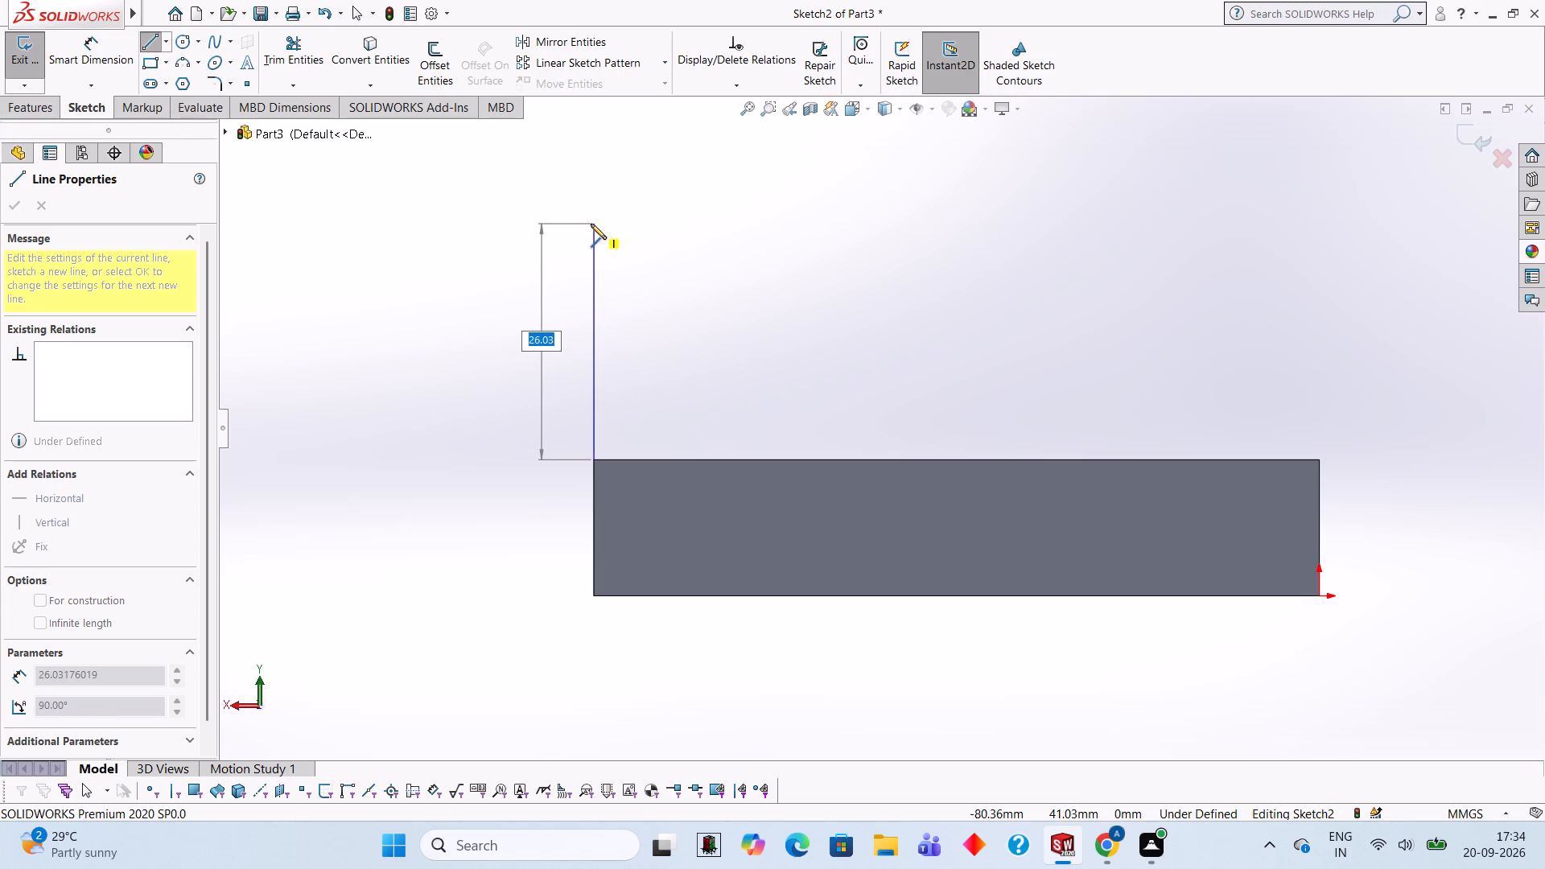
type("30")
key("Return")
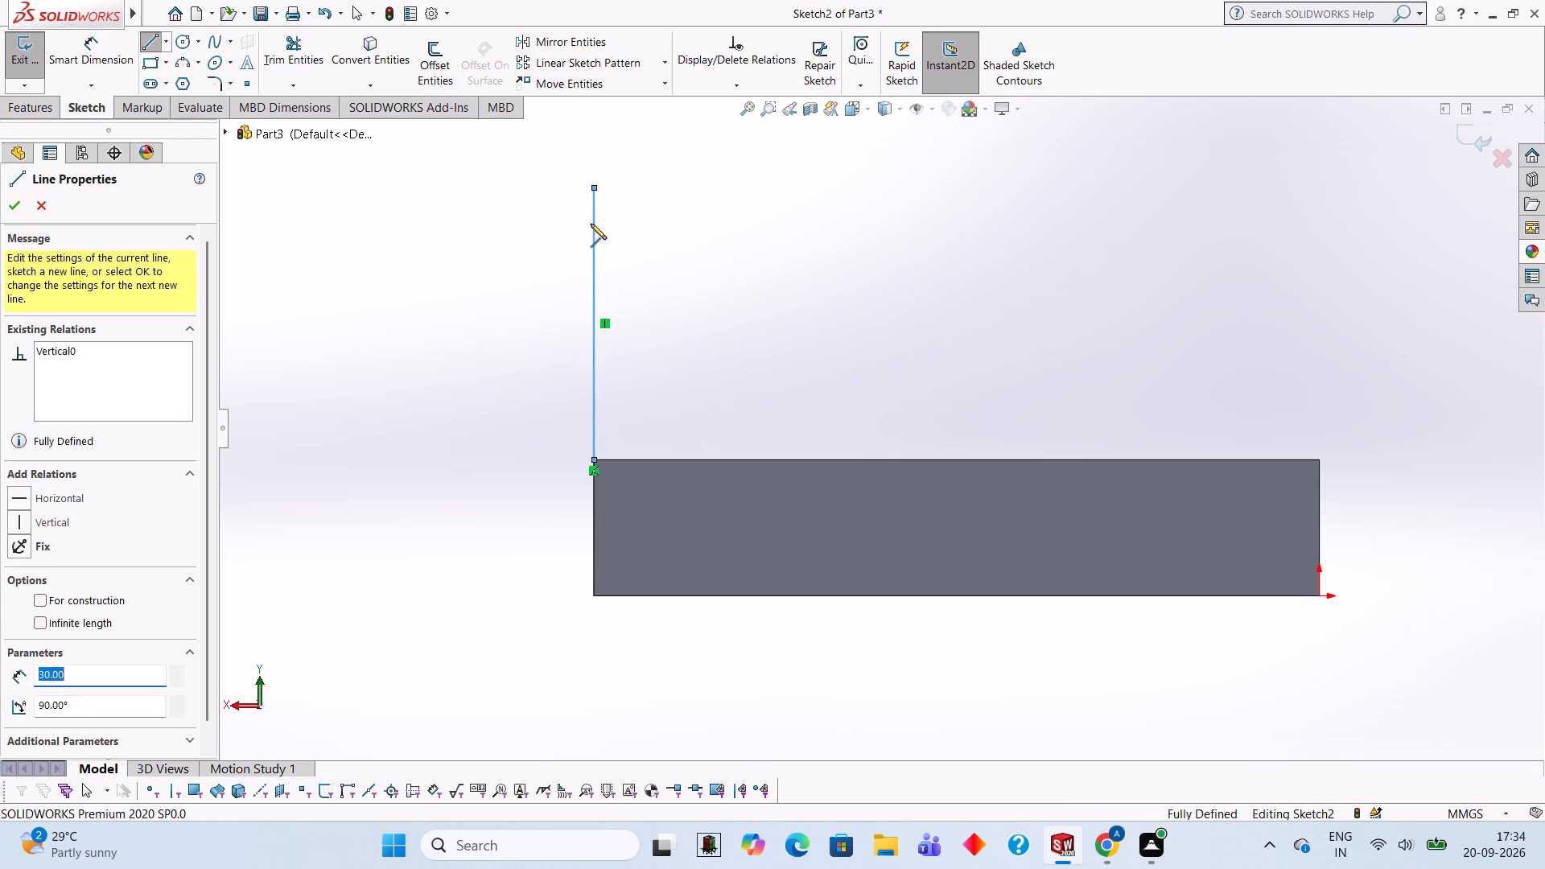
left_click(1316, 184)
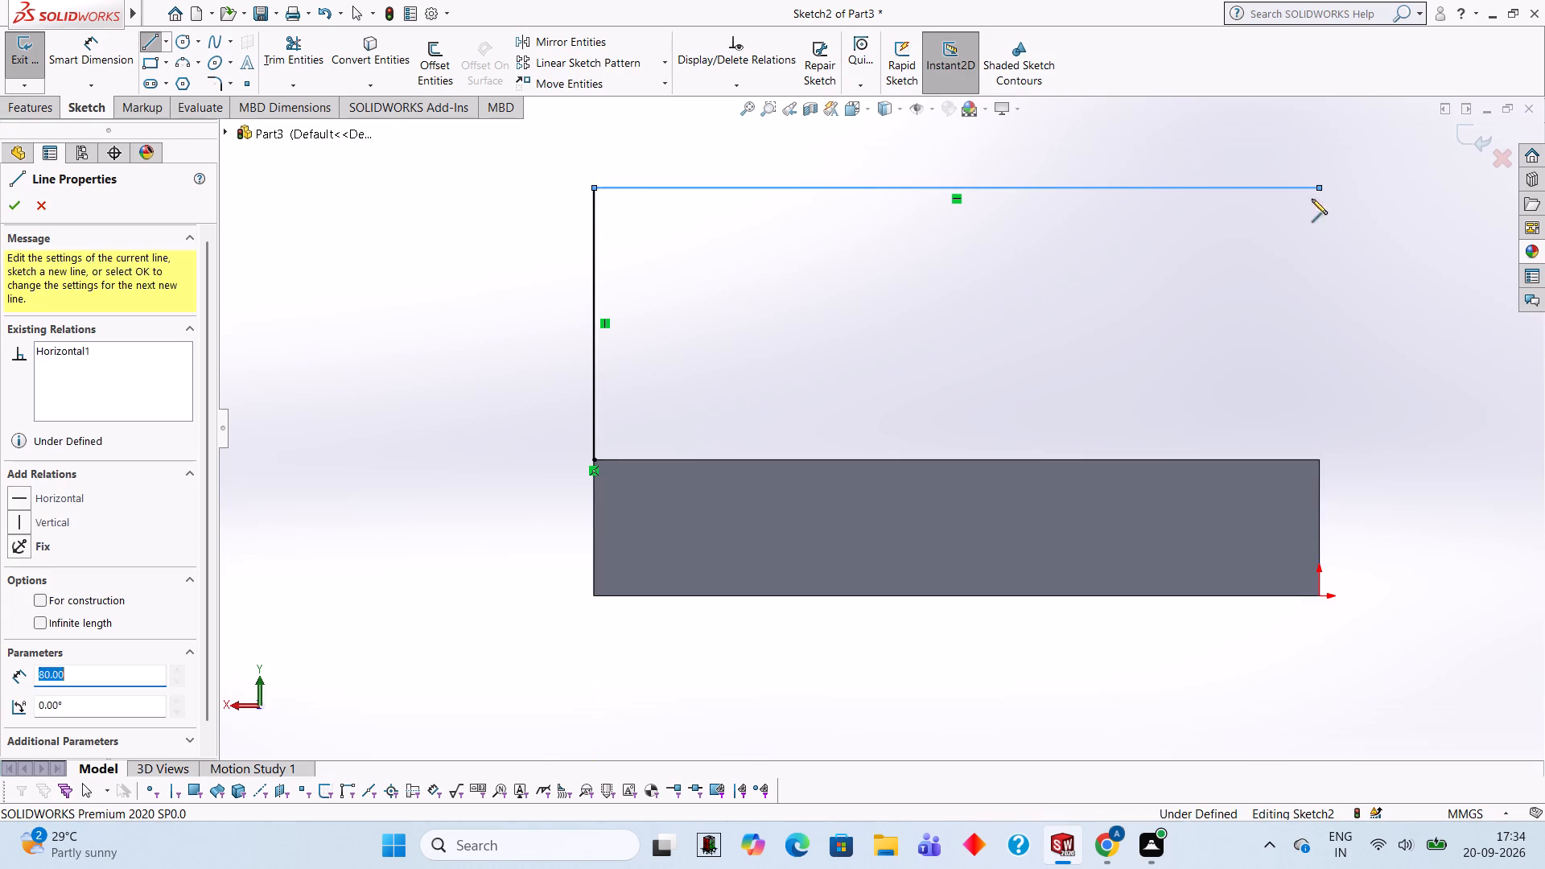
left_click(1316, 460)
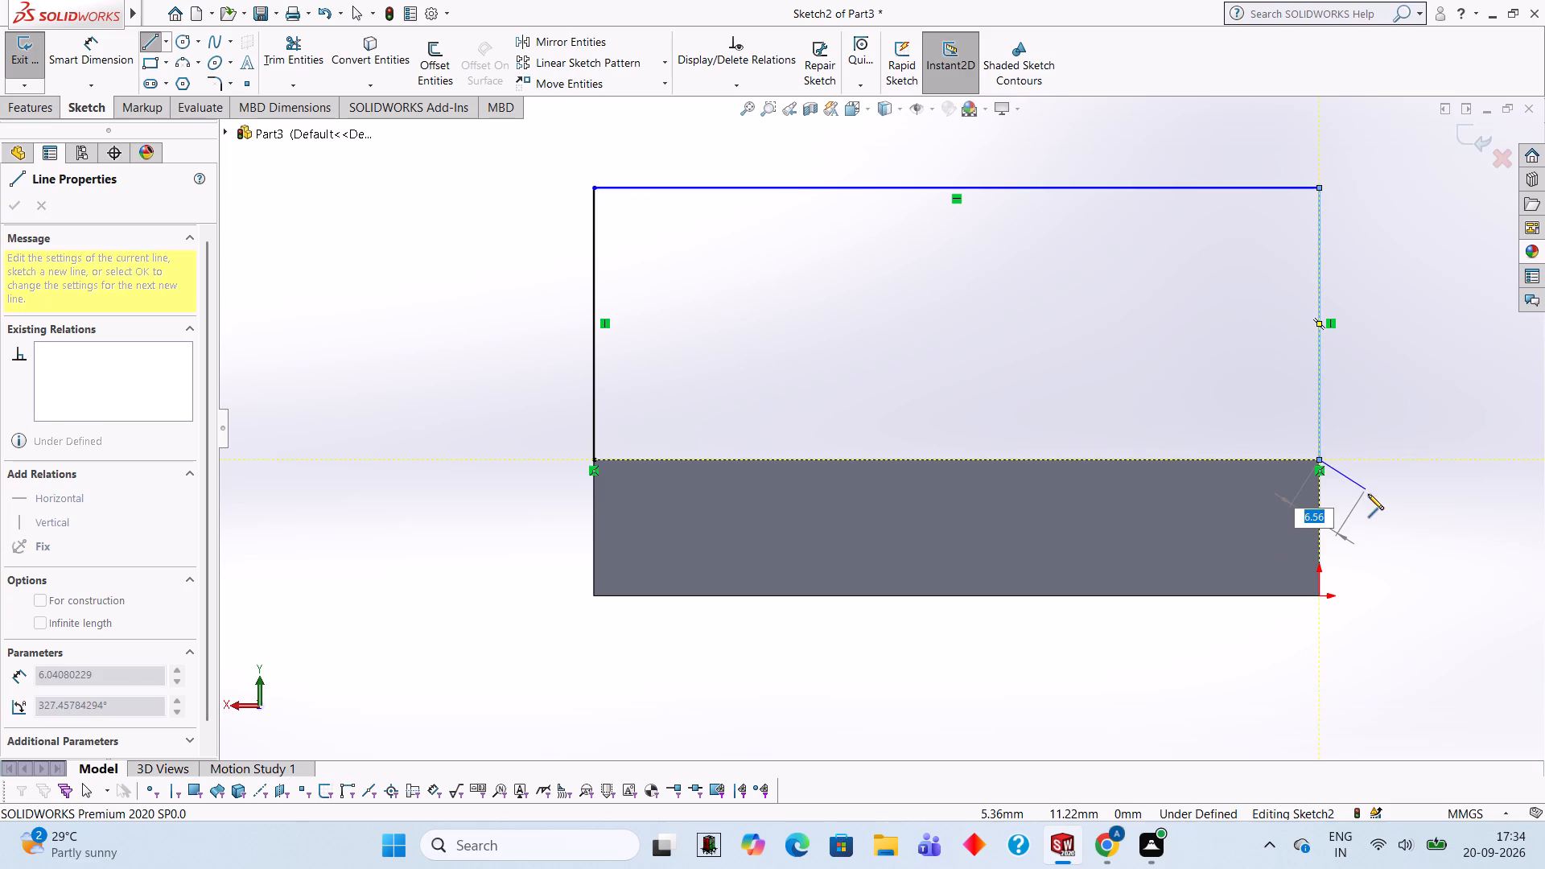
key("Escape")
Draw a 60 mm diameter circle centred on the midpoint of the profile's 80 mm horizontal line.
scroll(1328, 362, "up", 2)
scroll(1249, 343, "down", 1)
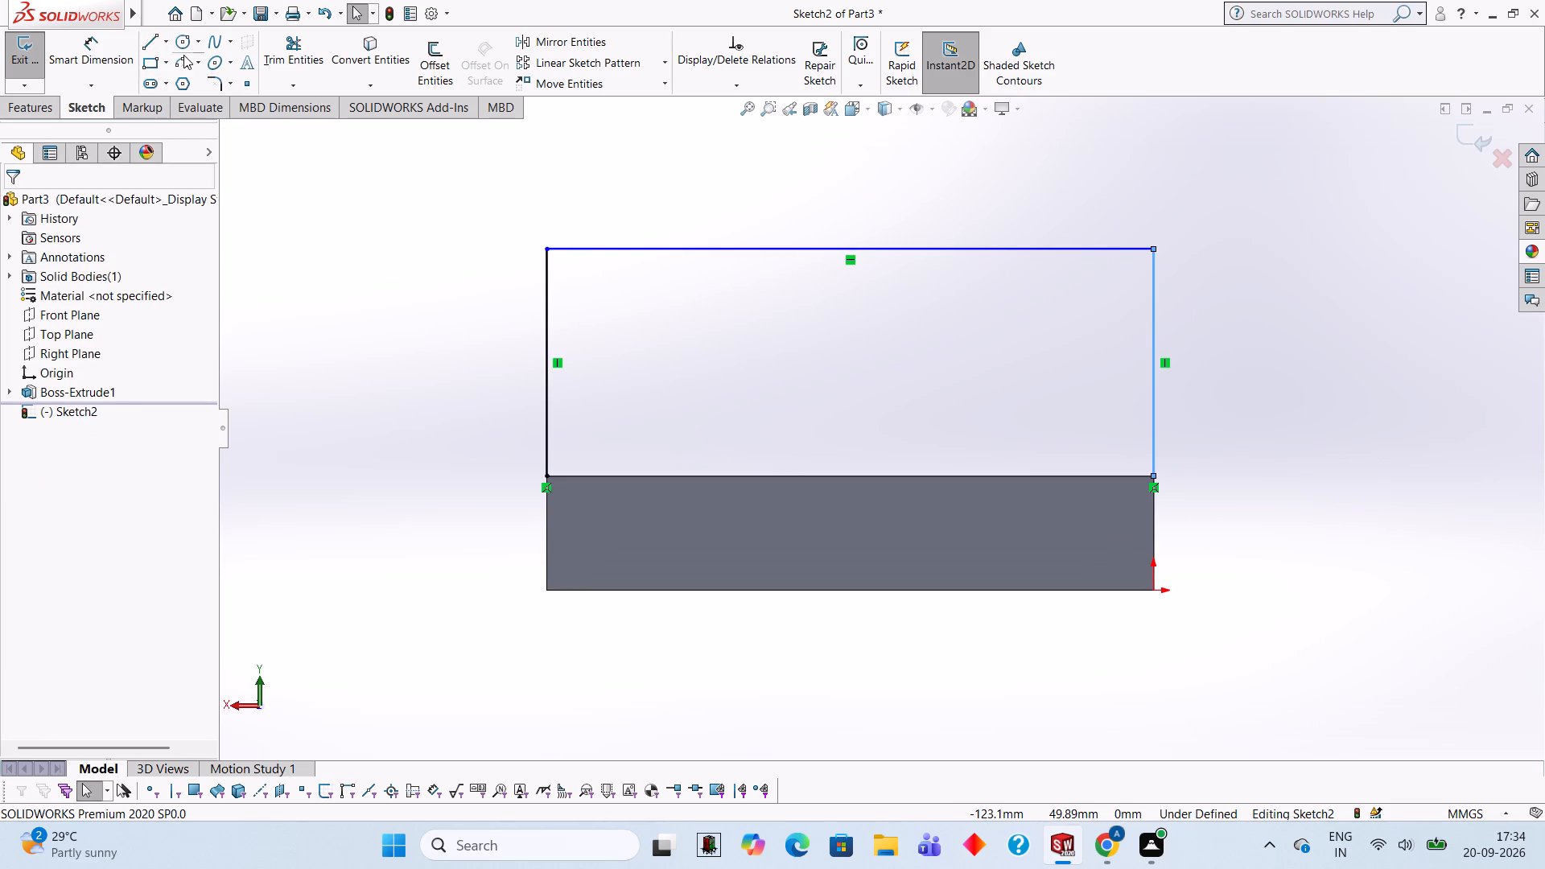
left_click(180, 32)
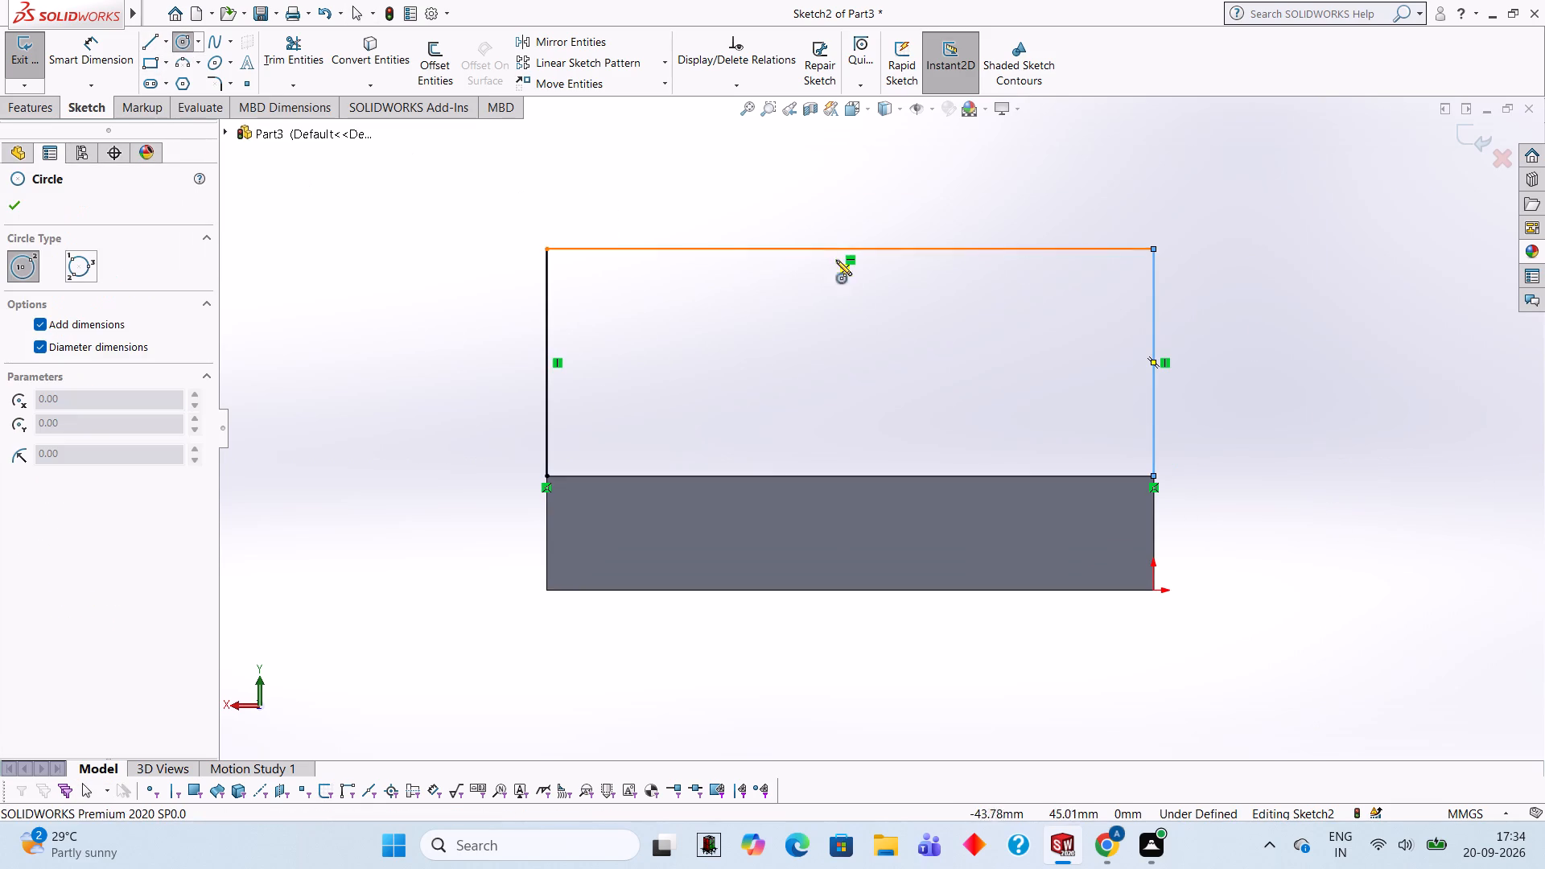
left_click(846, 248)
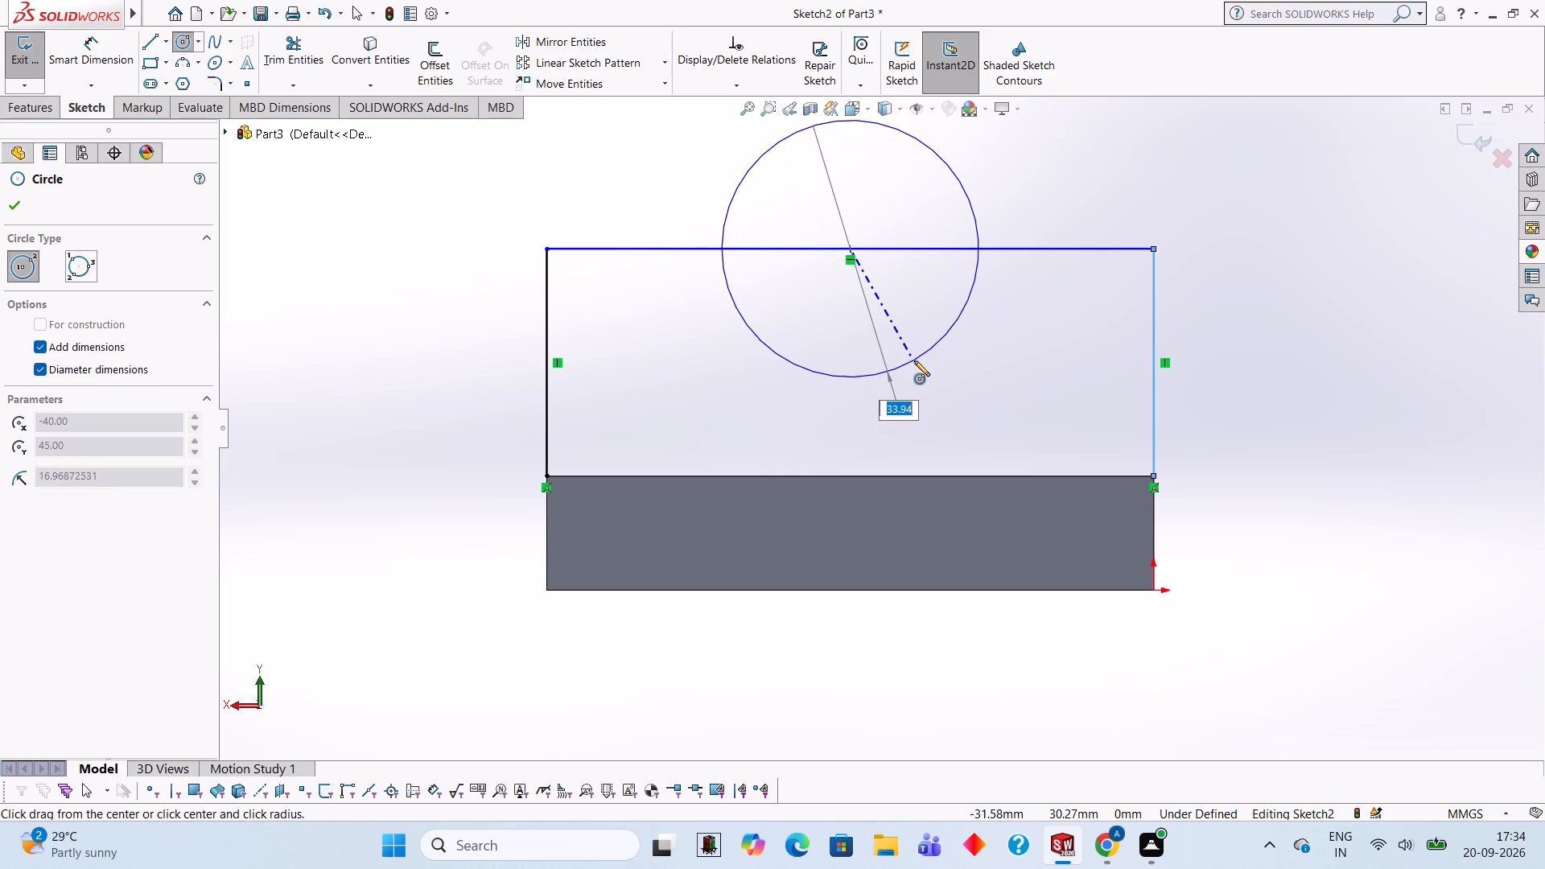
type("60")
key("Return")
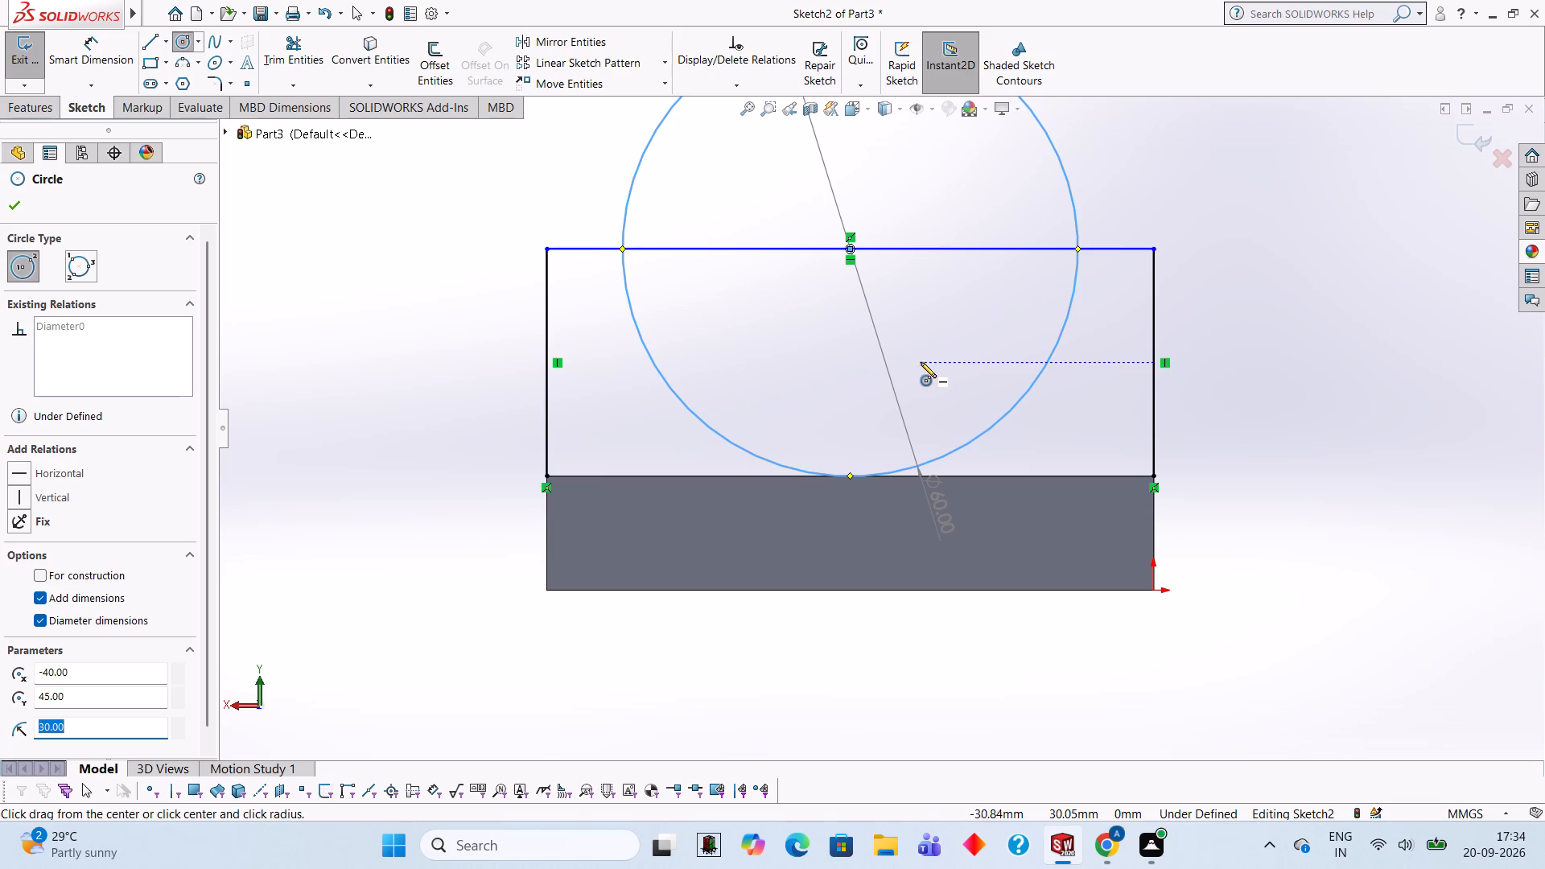
Undo the rear-face sketch, the boss extrusion and the first sketch's rectangle back to its 80 mm base line.
scroll(945, 360, "up", 3)
scroll(956, 340, "down", 1)
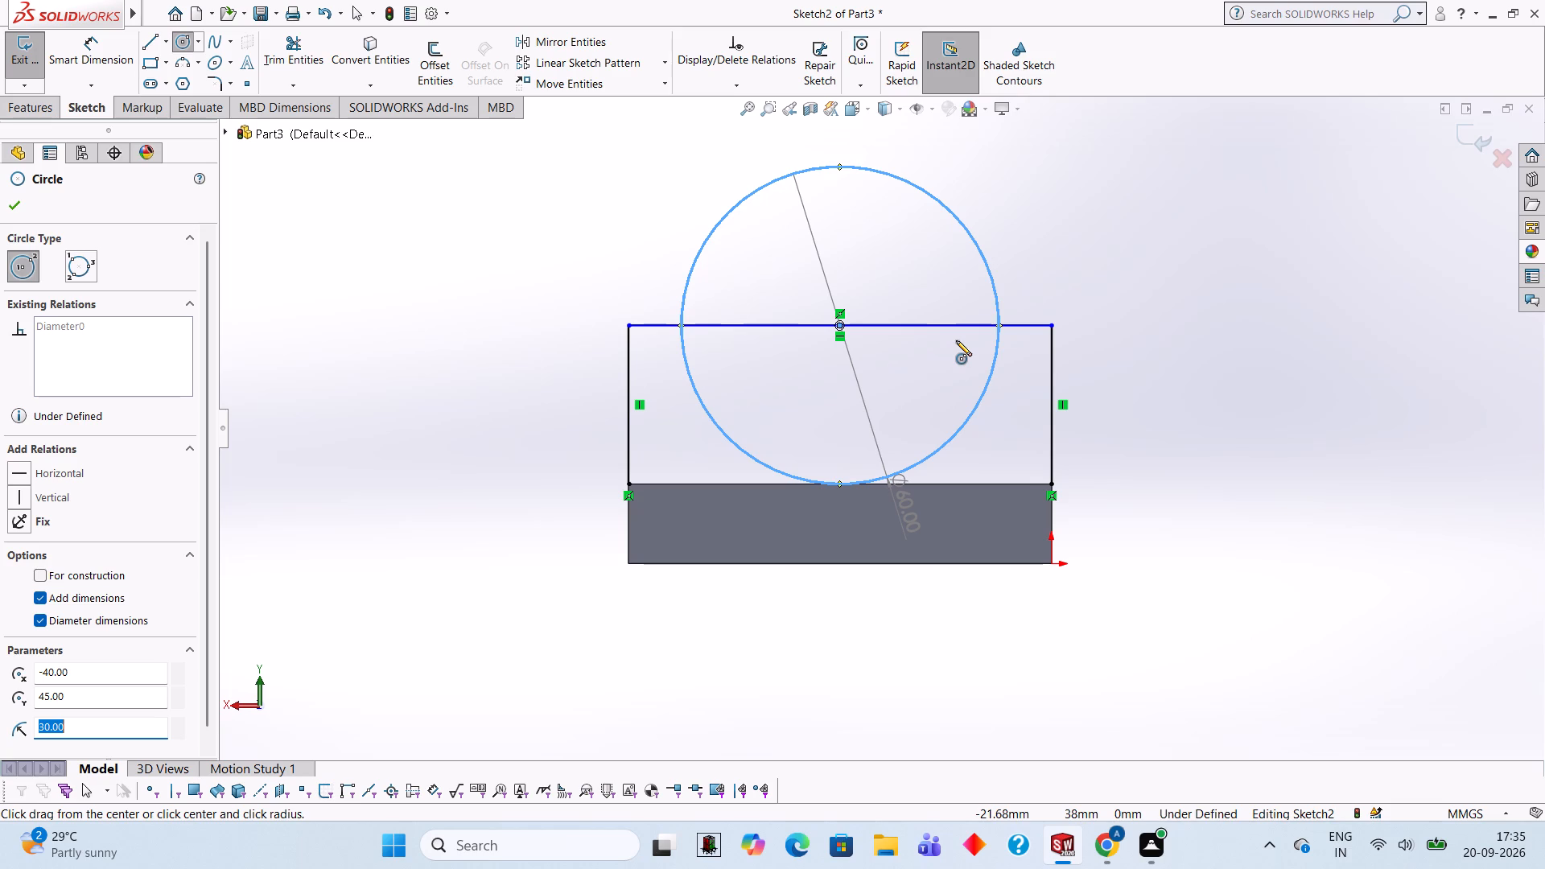
scroll(869, 323, "down", 1)
middle_click_drag(869, 323, 1077, 503)
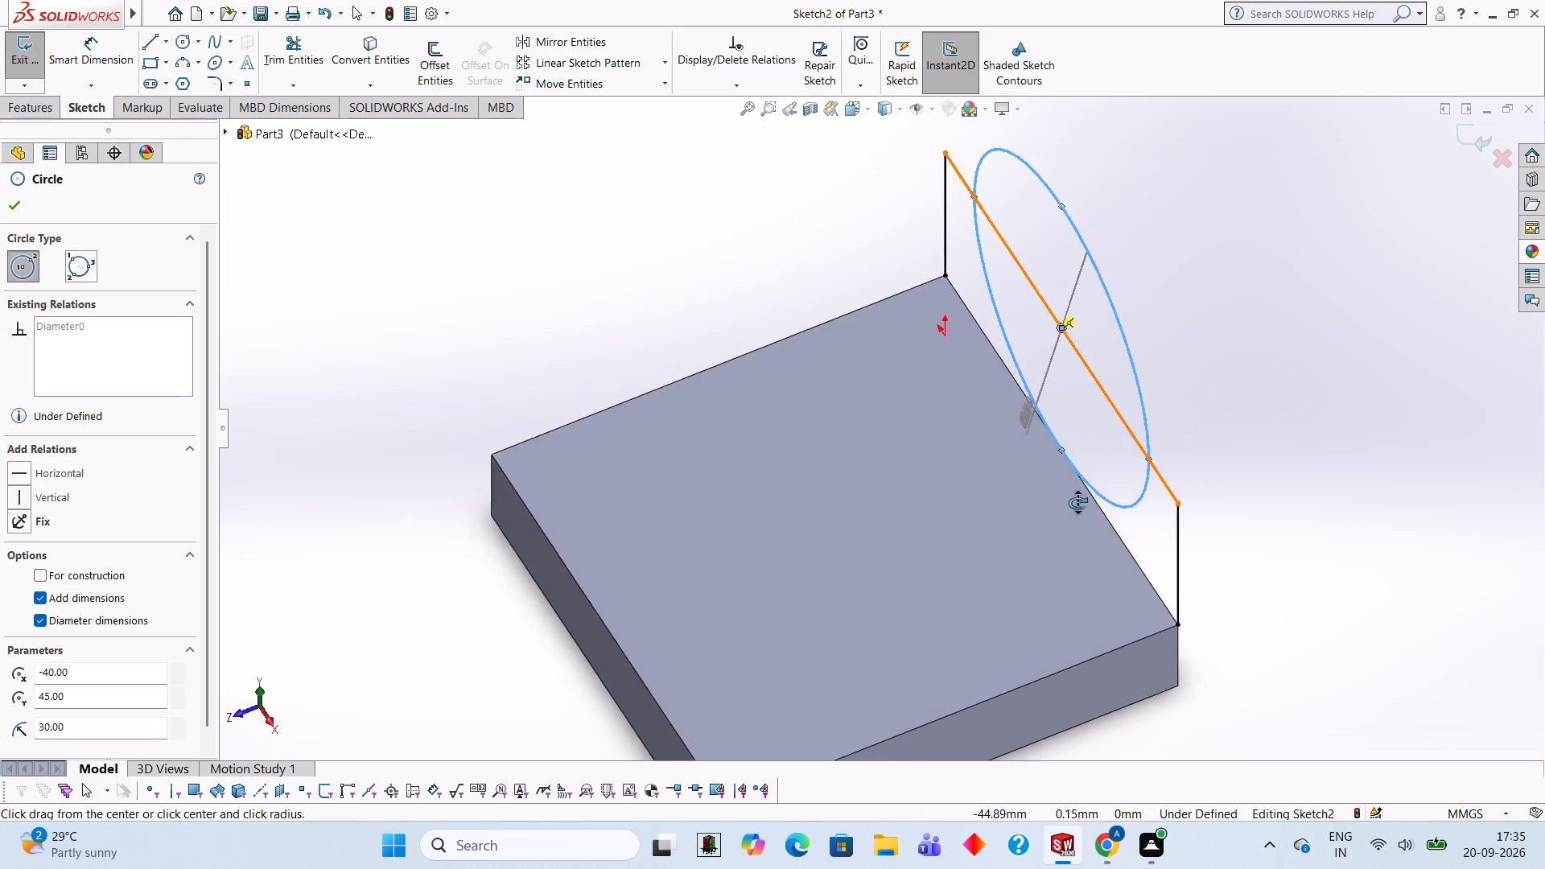
middle_click_drag(1077, 503, 880, 307)
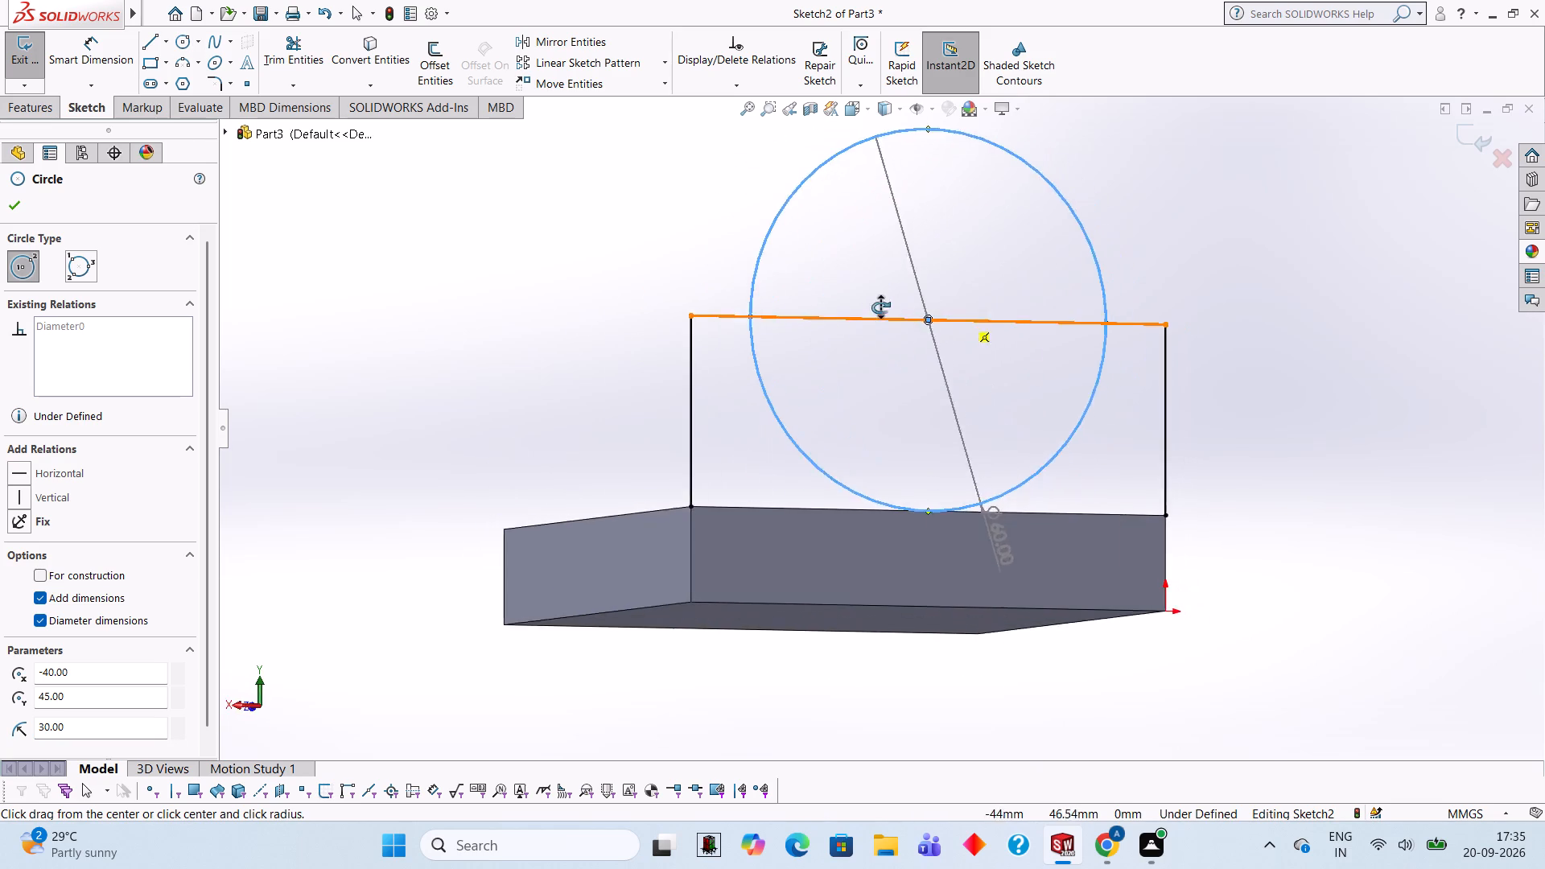
middle_click_drag(880, 307, 862, 334)
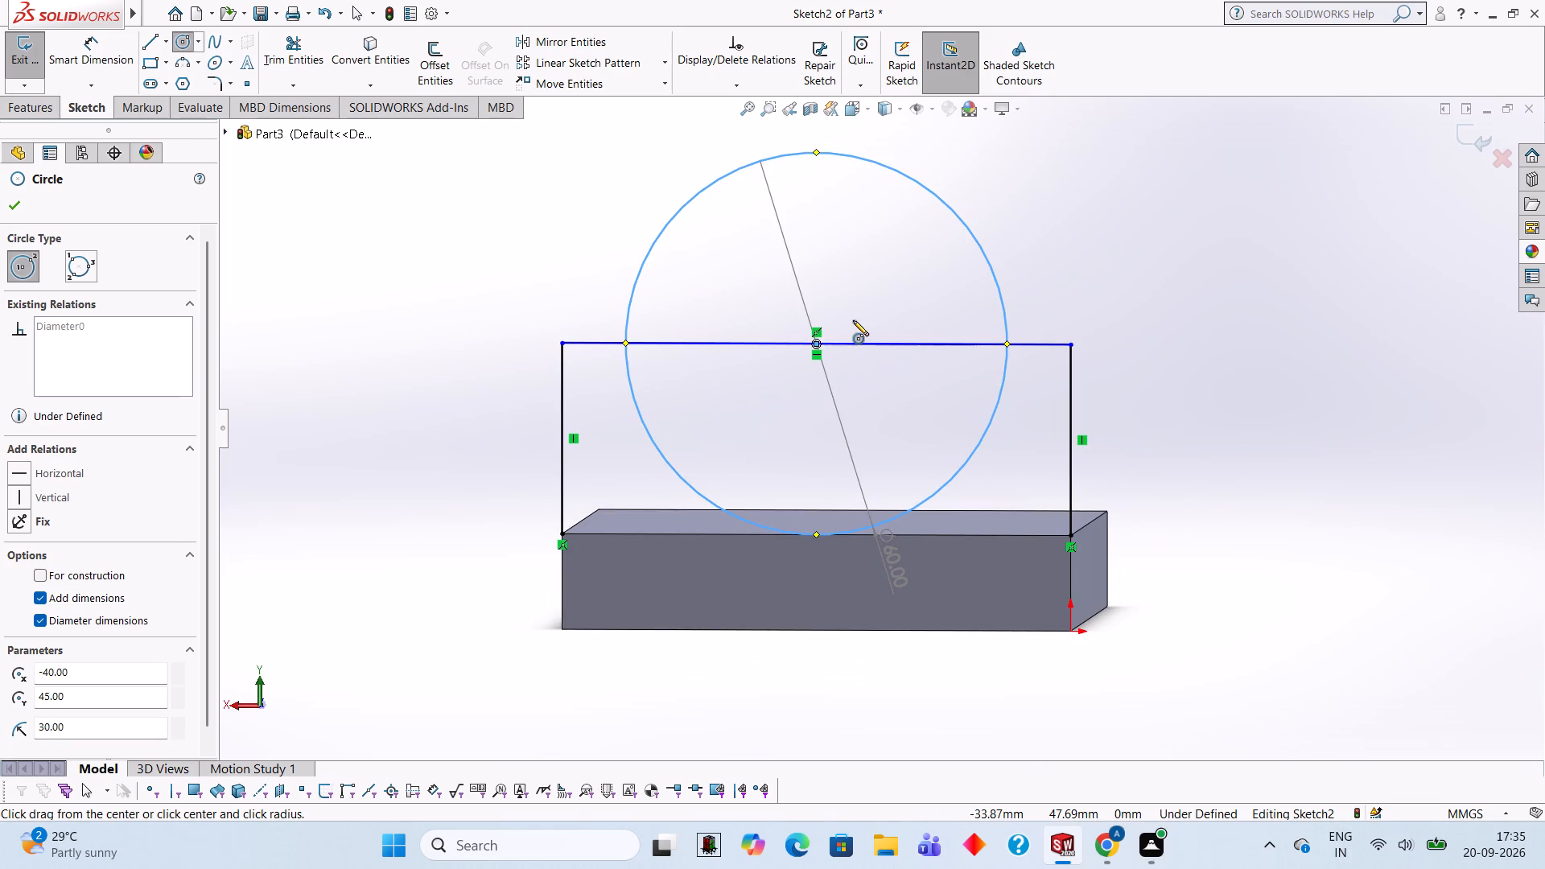
key("ctrl+z")
key("ctrl+z")
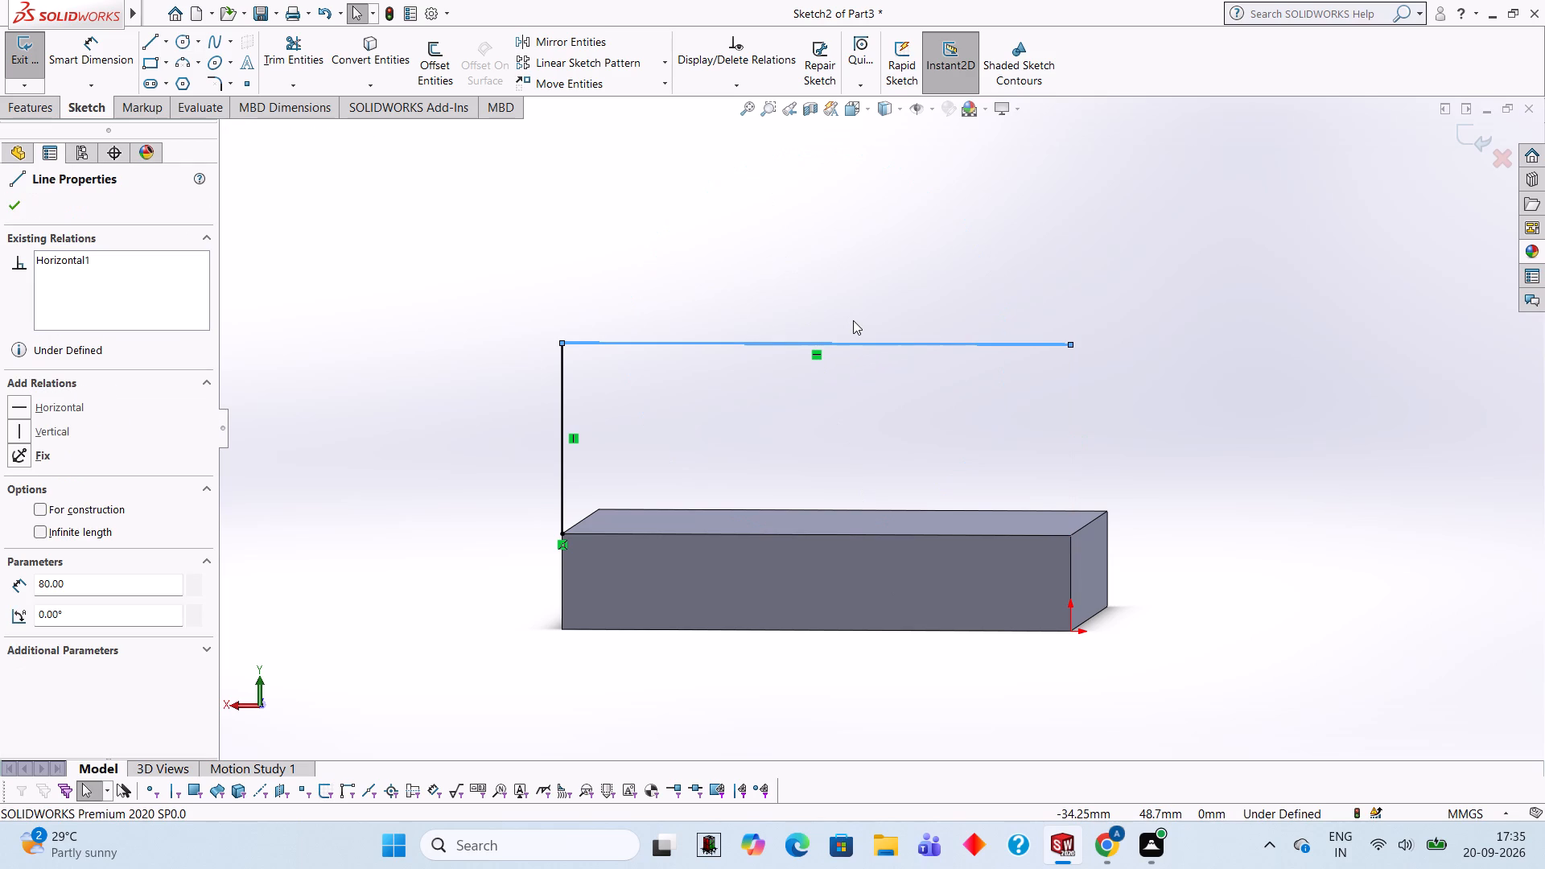
key("ctrl+z")
key("ctrl+z")
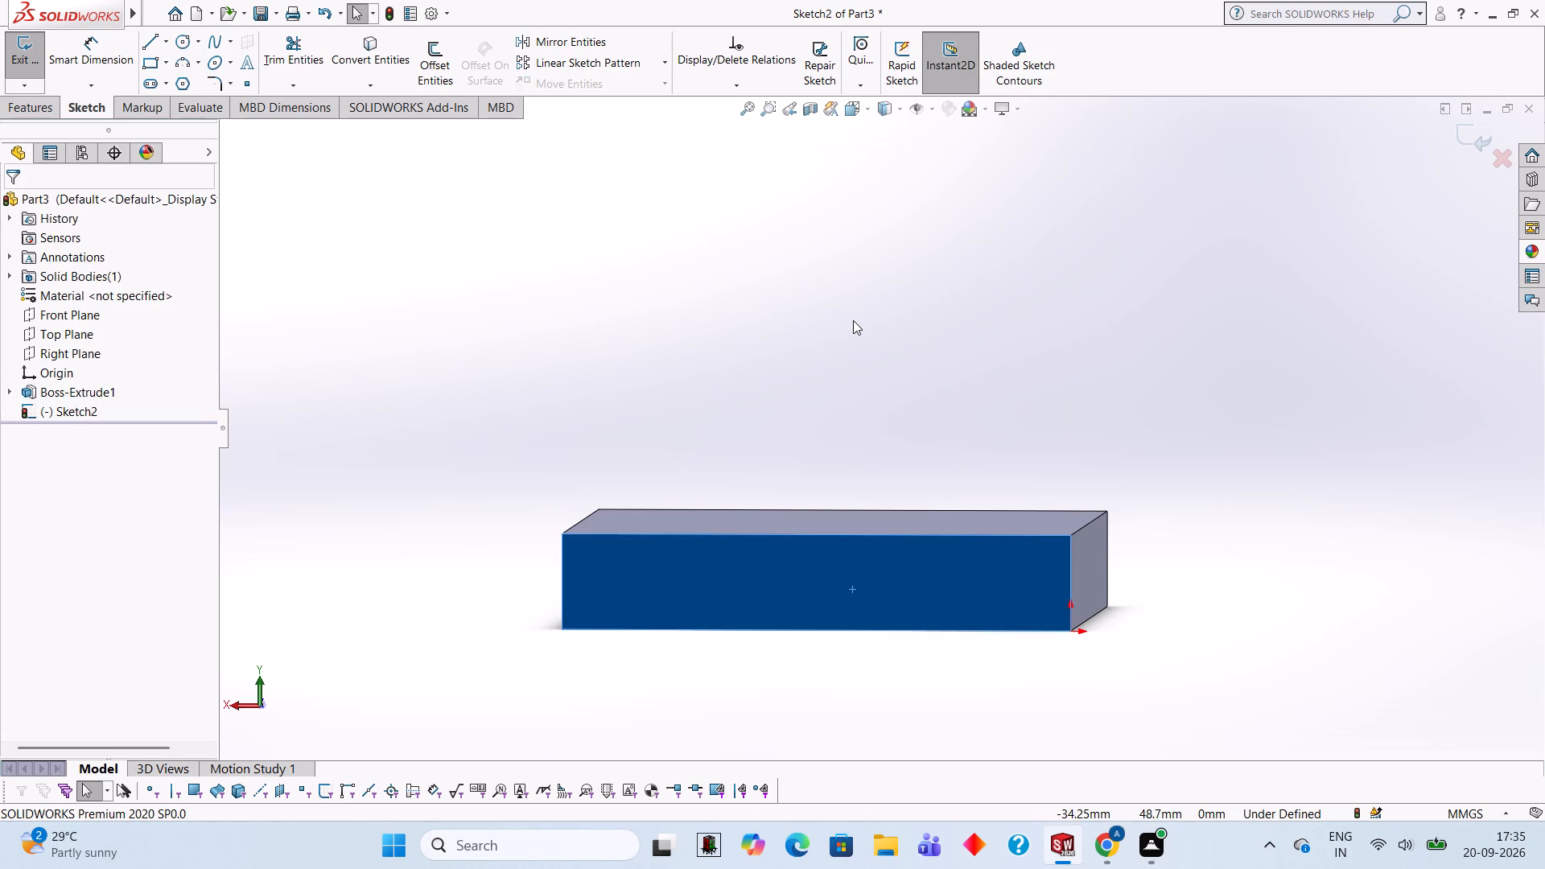
key("ctrl+z")
key("ctrl+z")
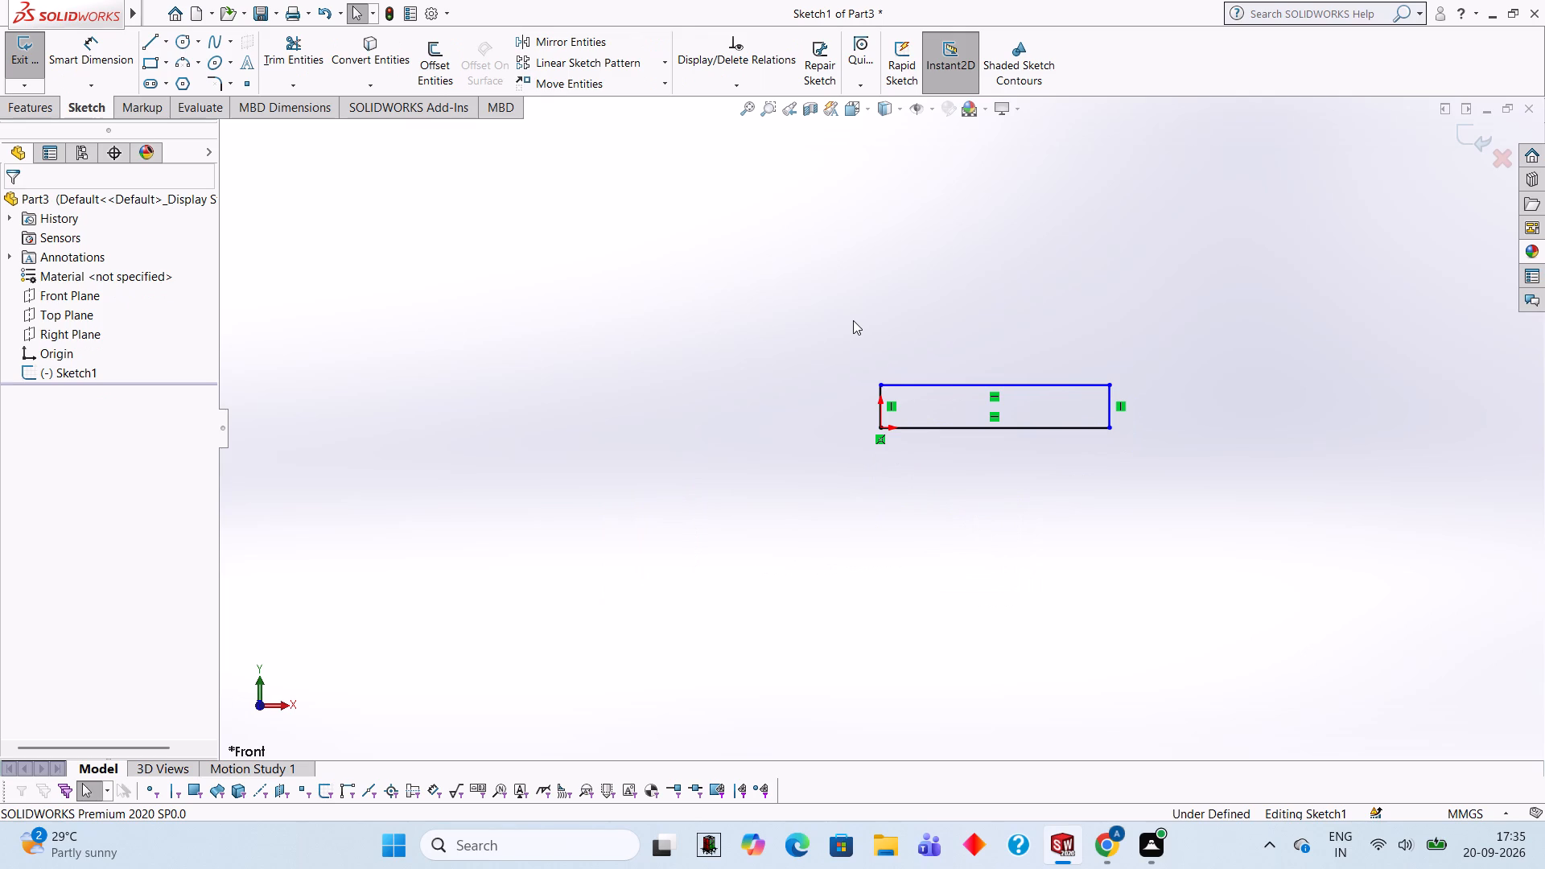
key("ctrl+z")
key("ctrl+z")
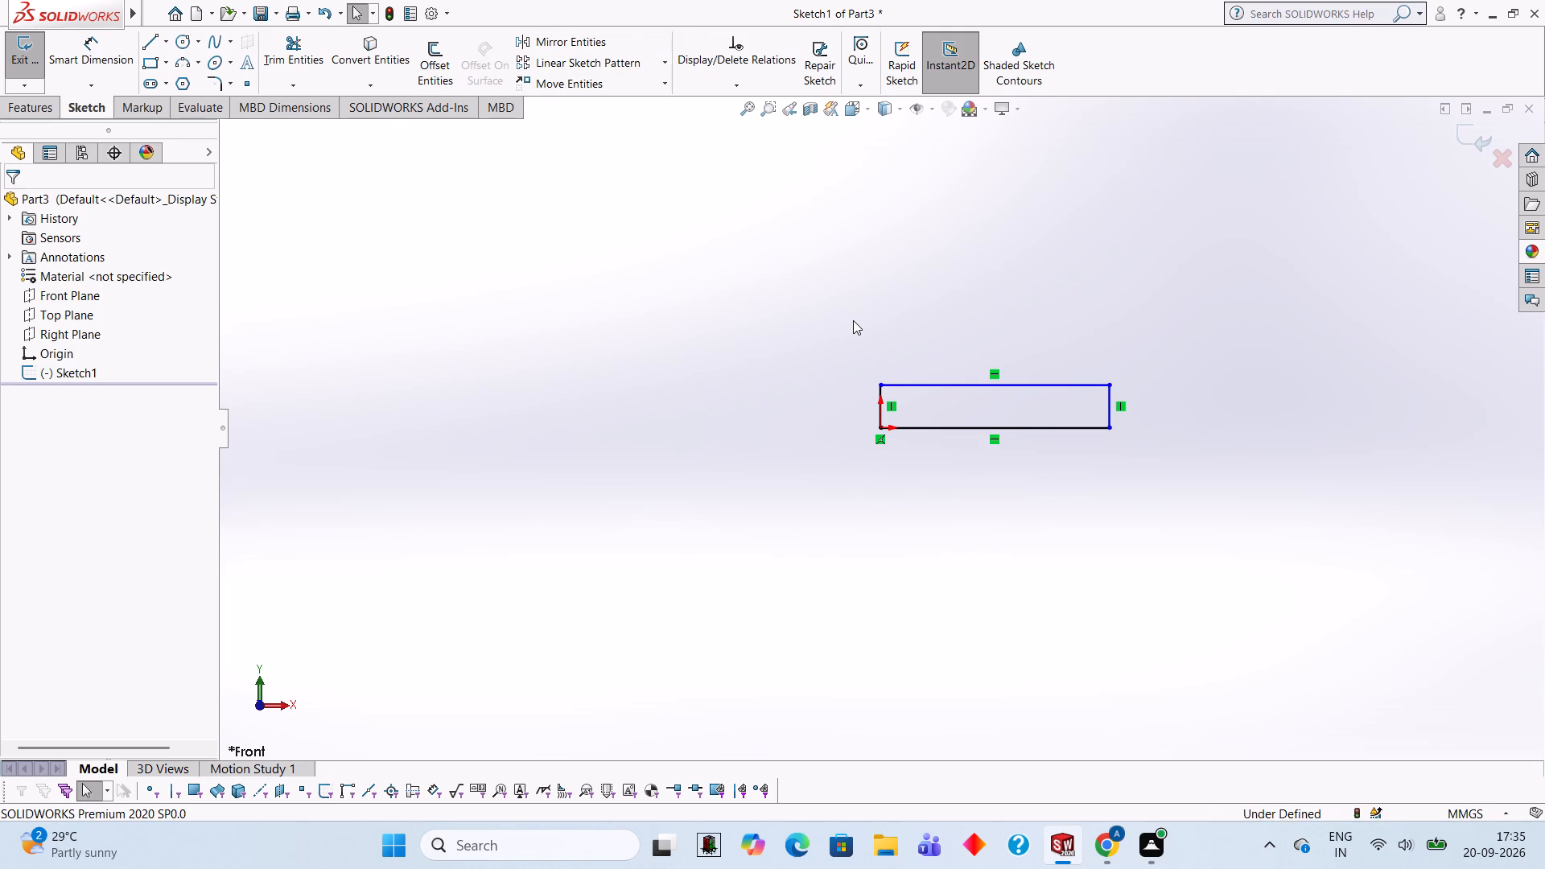
key("ctrl+z")
key("ctrl+z")
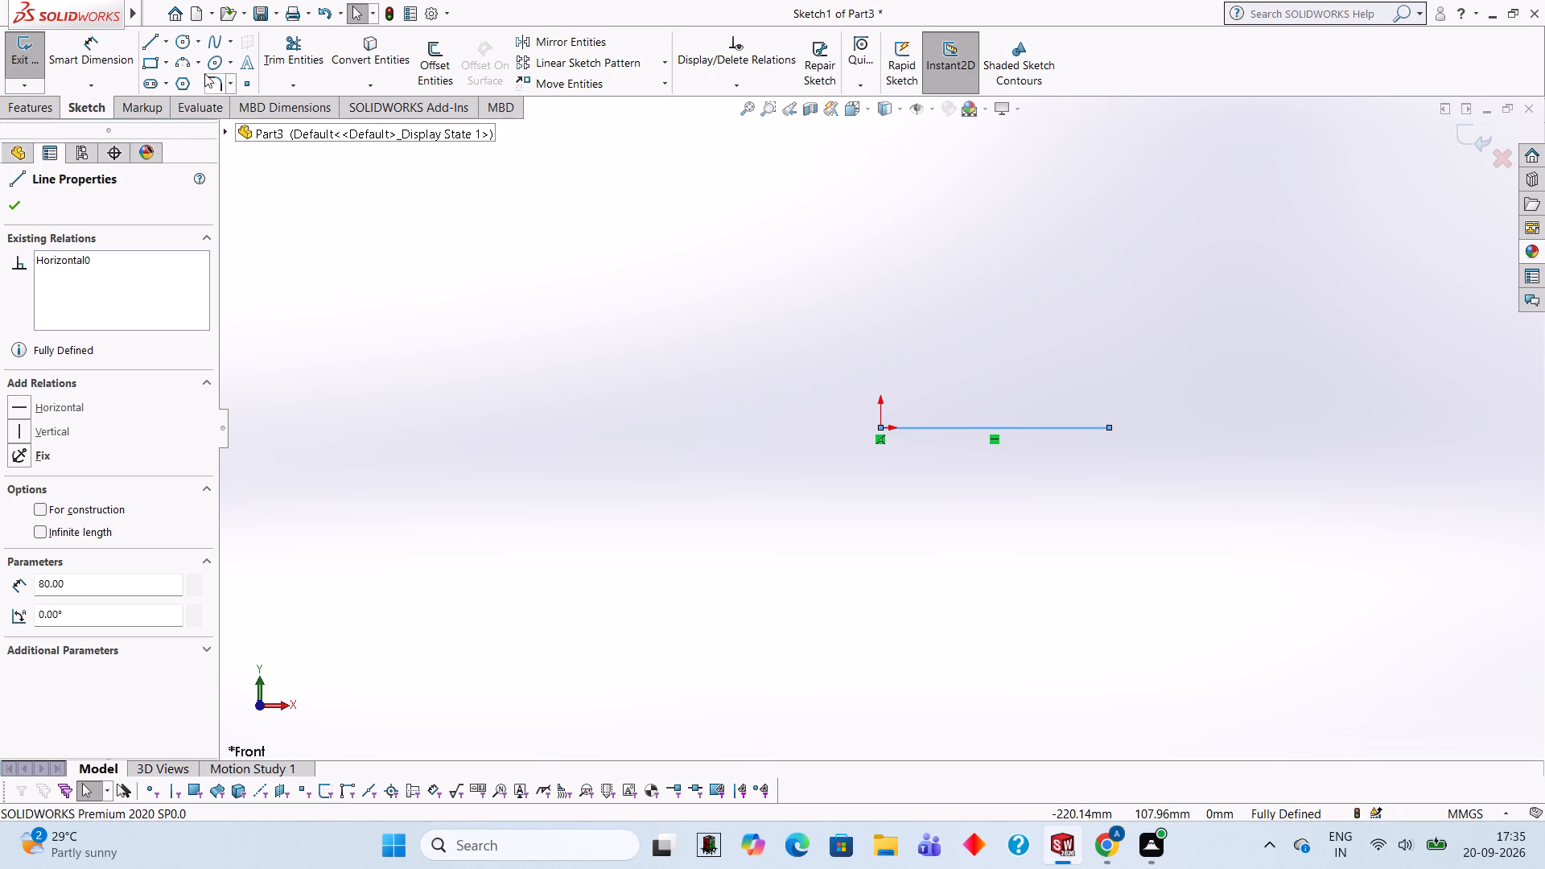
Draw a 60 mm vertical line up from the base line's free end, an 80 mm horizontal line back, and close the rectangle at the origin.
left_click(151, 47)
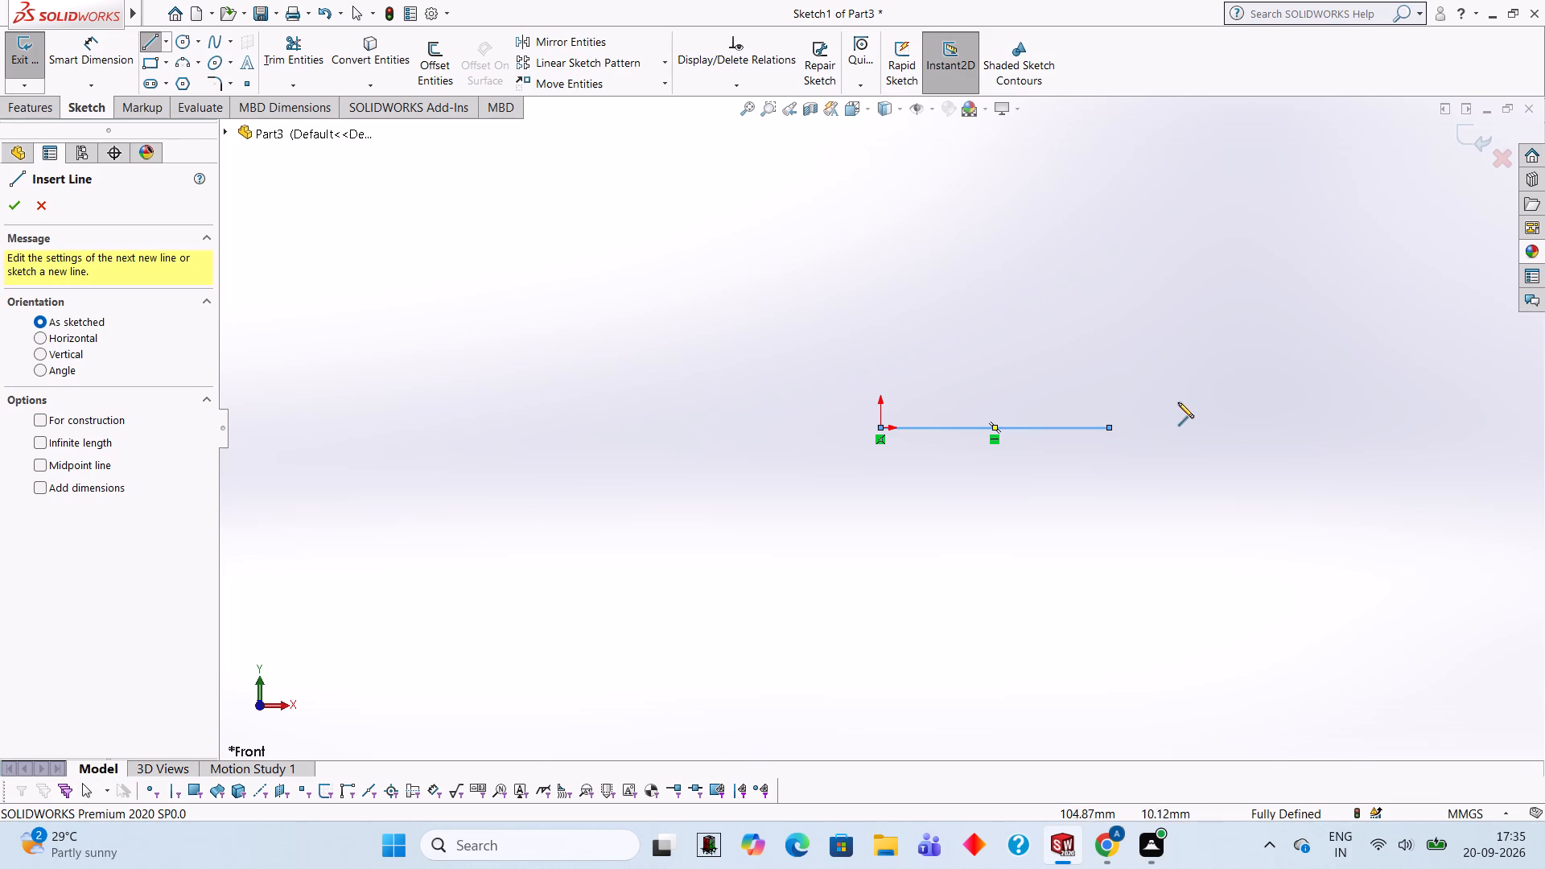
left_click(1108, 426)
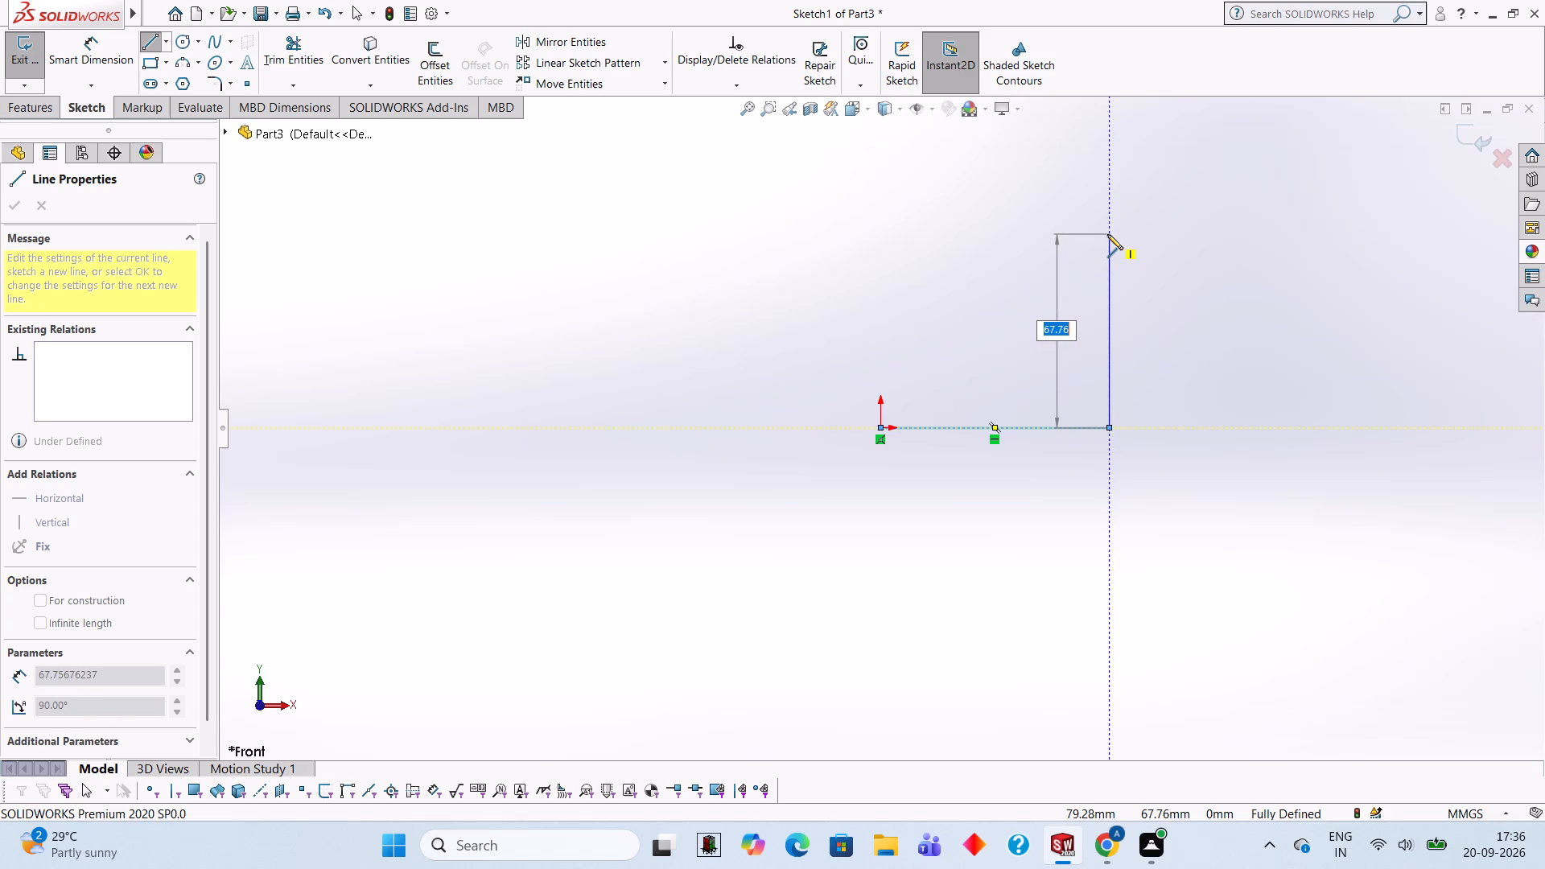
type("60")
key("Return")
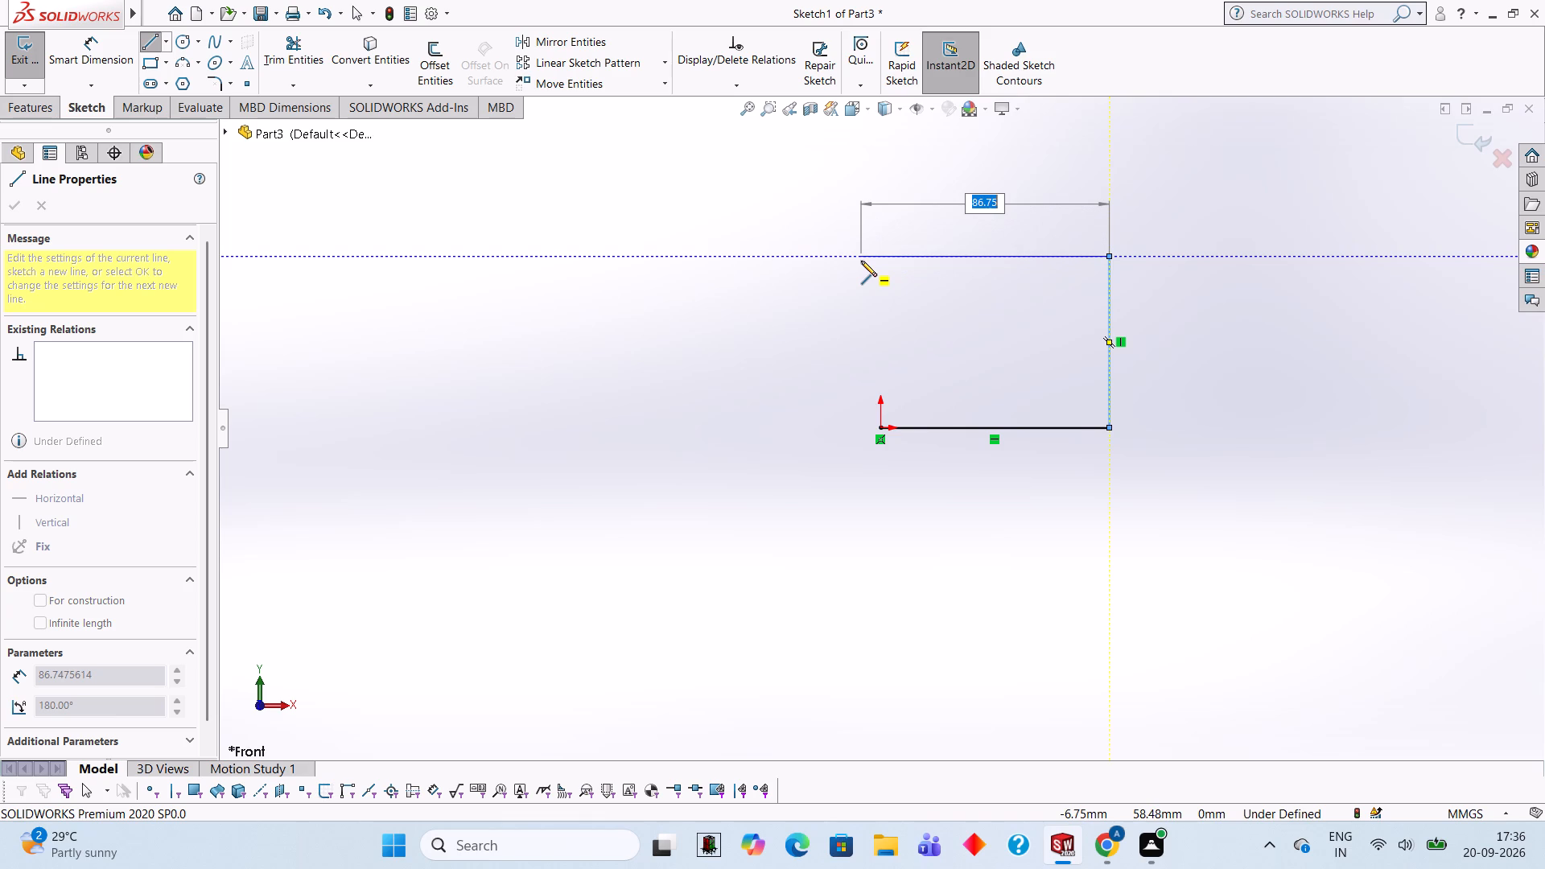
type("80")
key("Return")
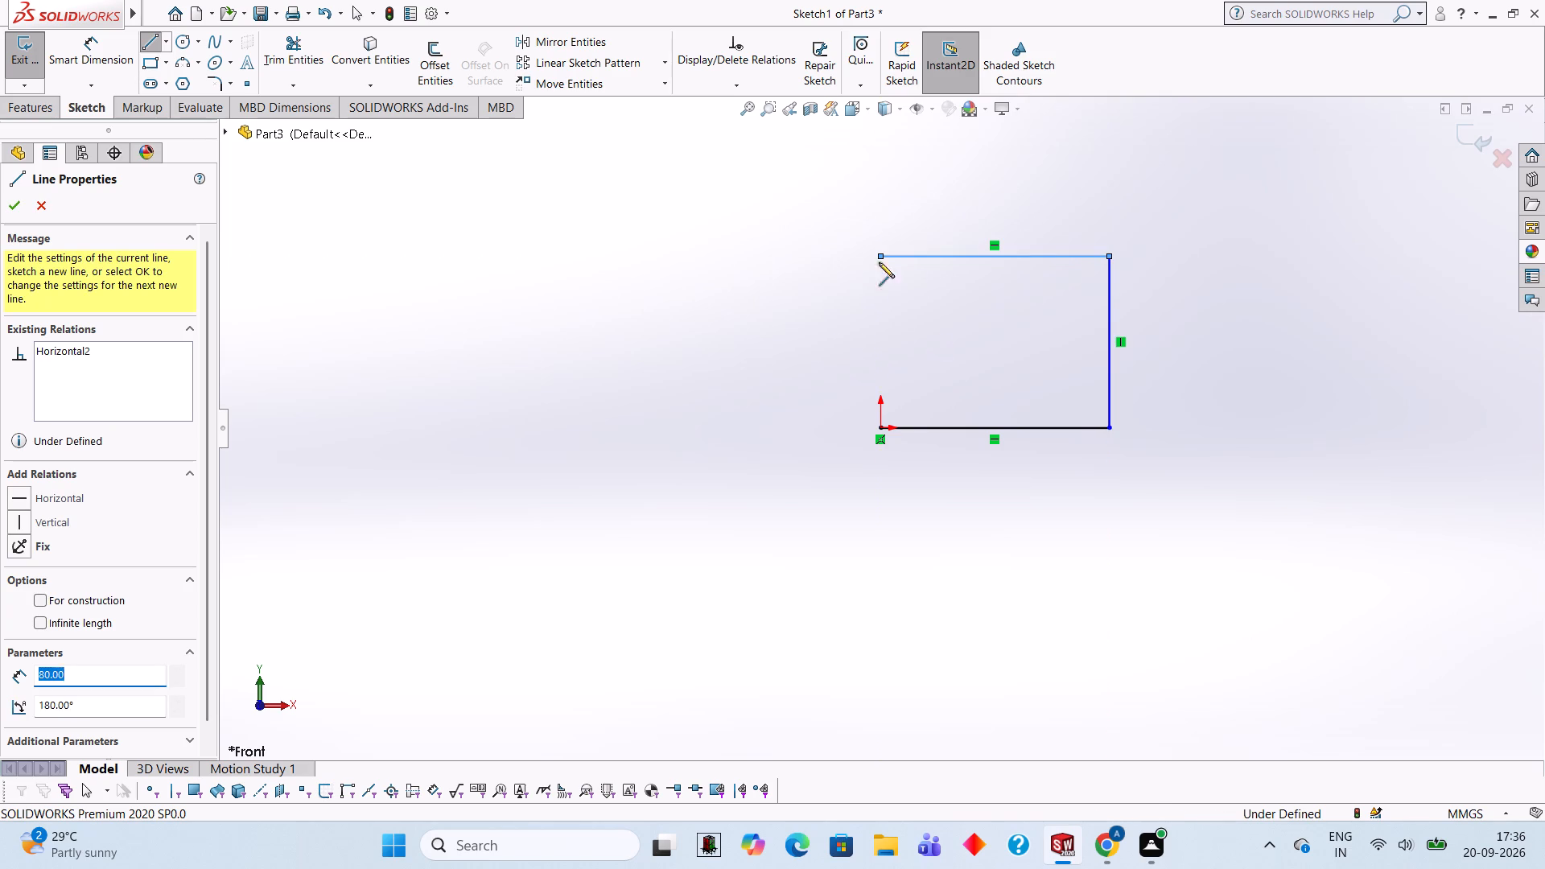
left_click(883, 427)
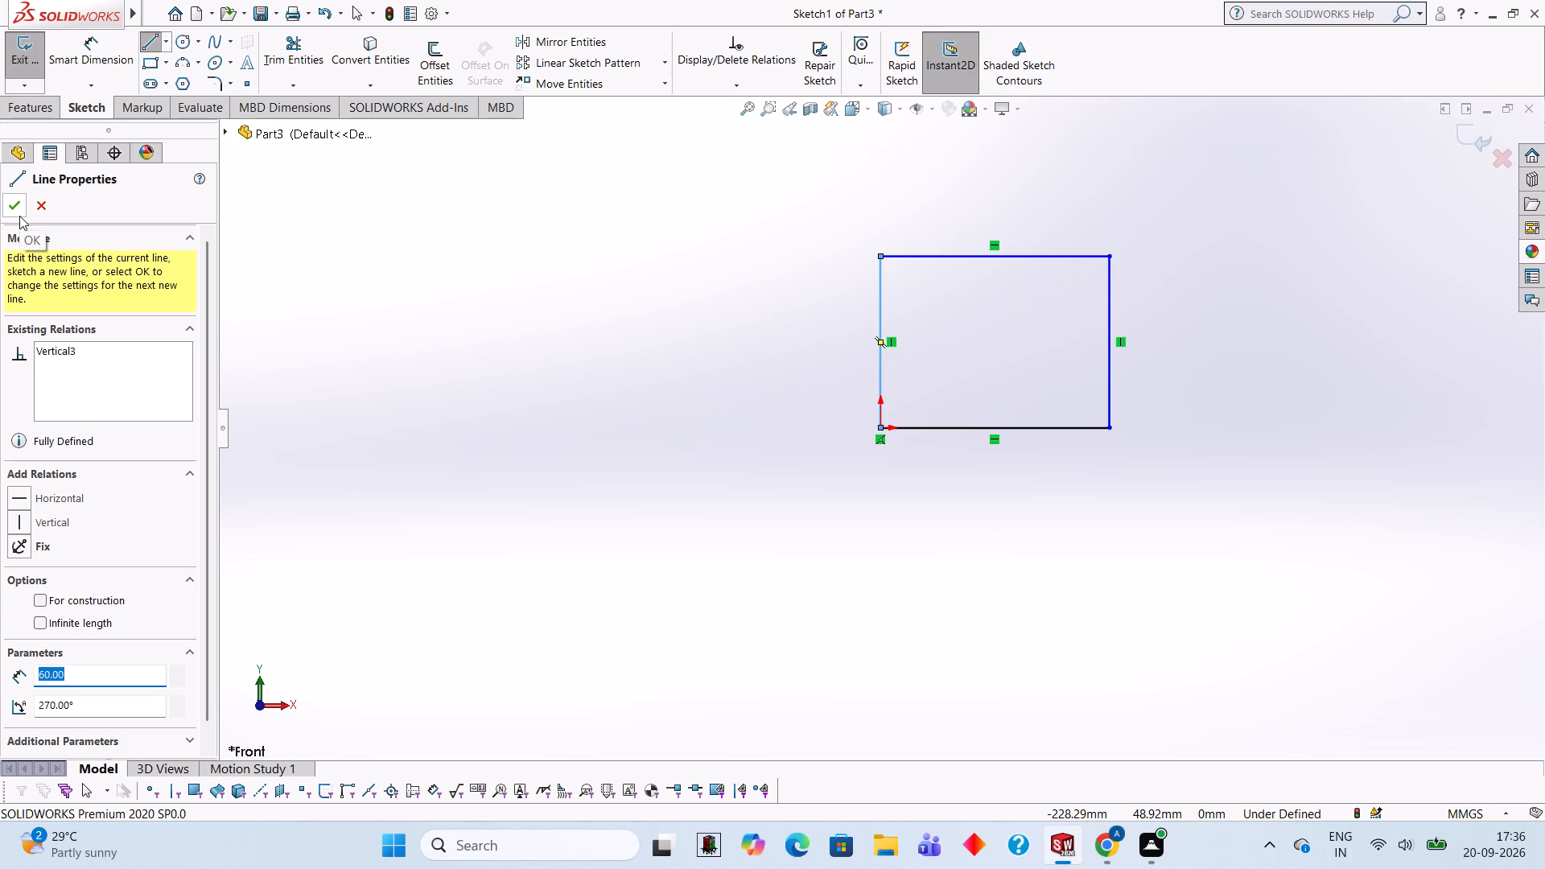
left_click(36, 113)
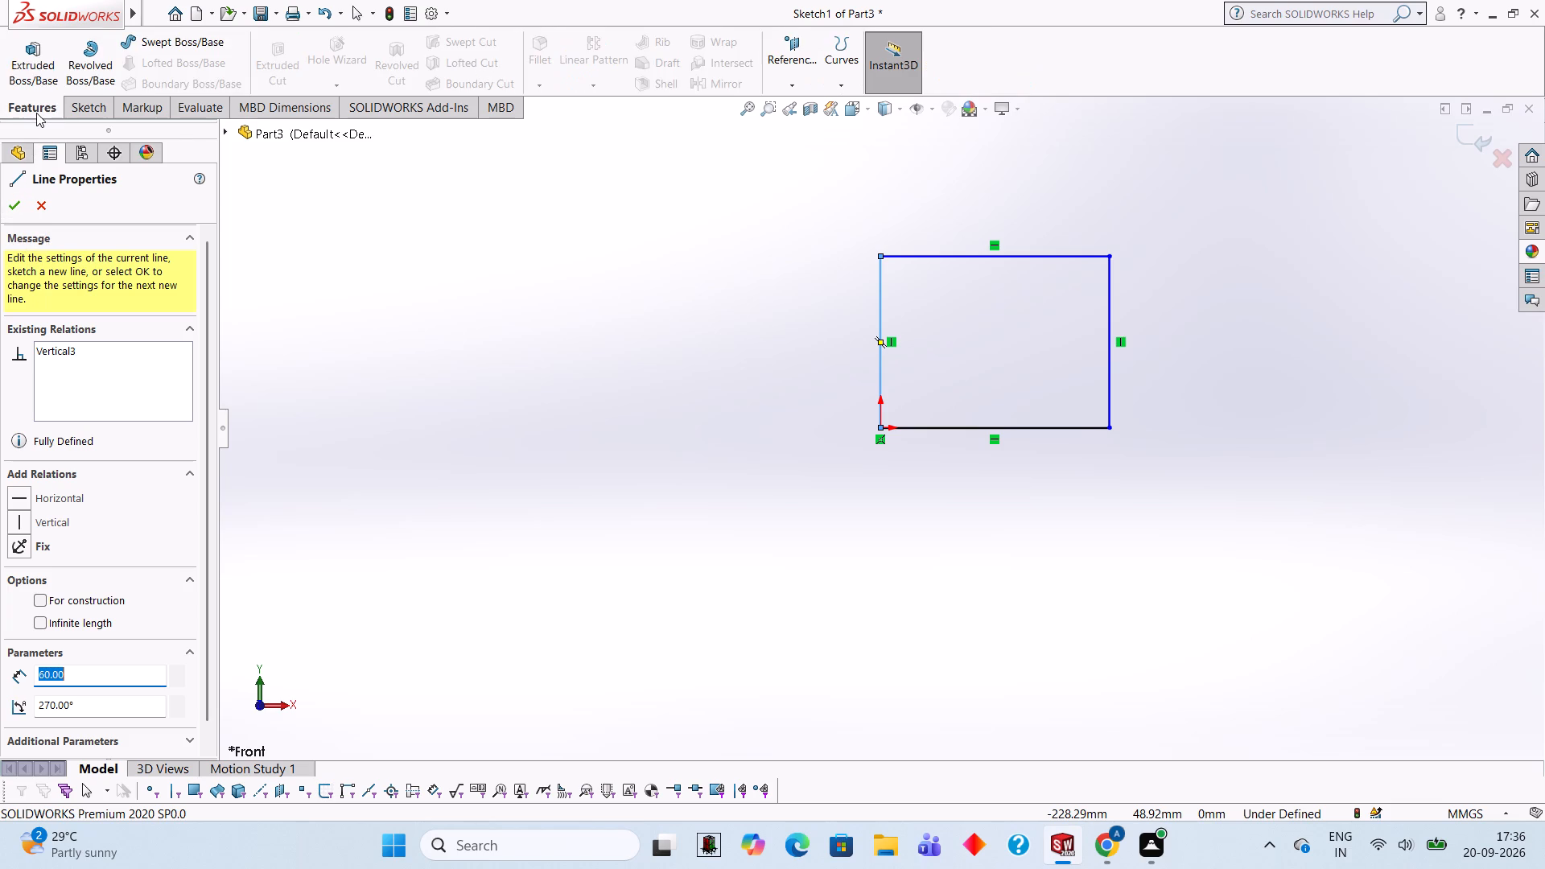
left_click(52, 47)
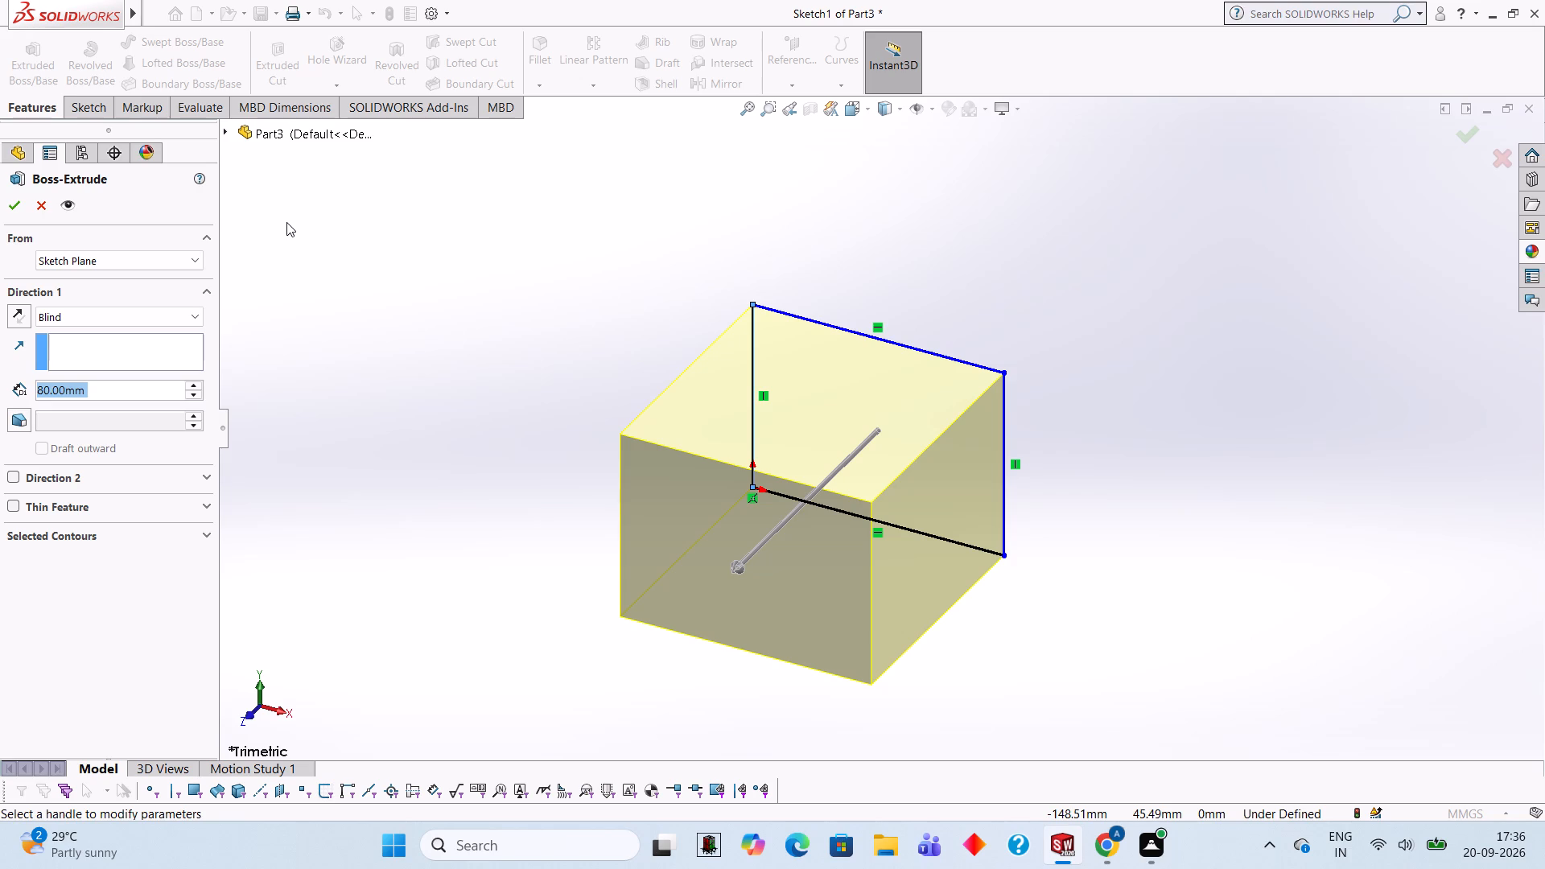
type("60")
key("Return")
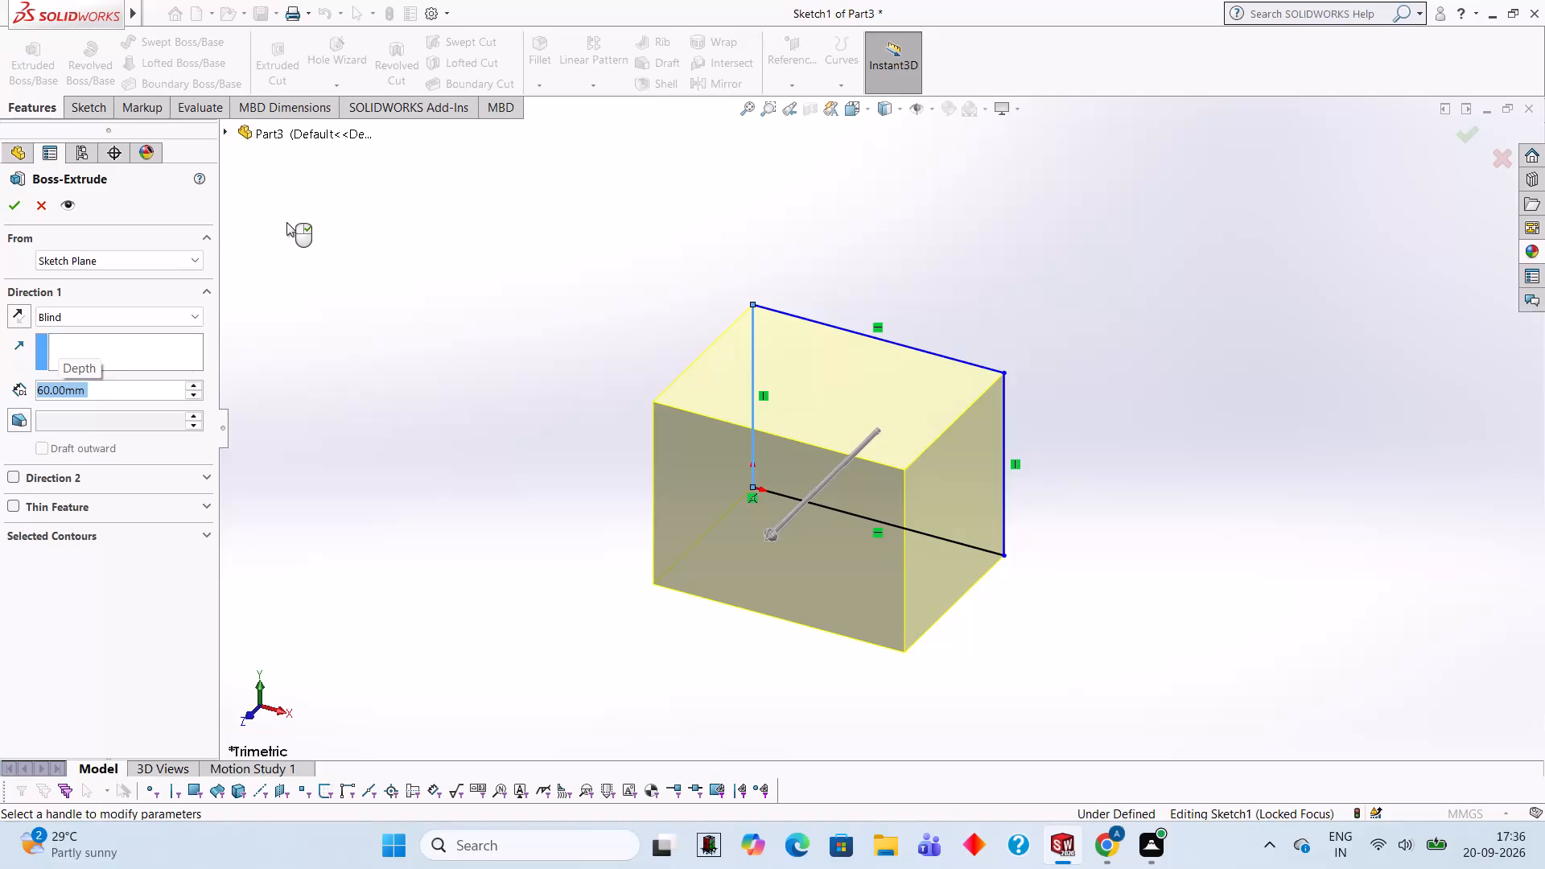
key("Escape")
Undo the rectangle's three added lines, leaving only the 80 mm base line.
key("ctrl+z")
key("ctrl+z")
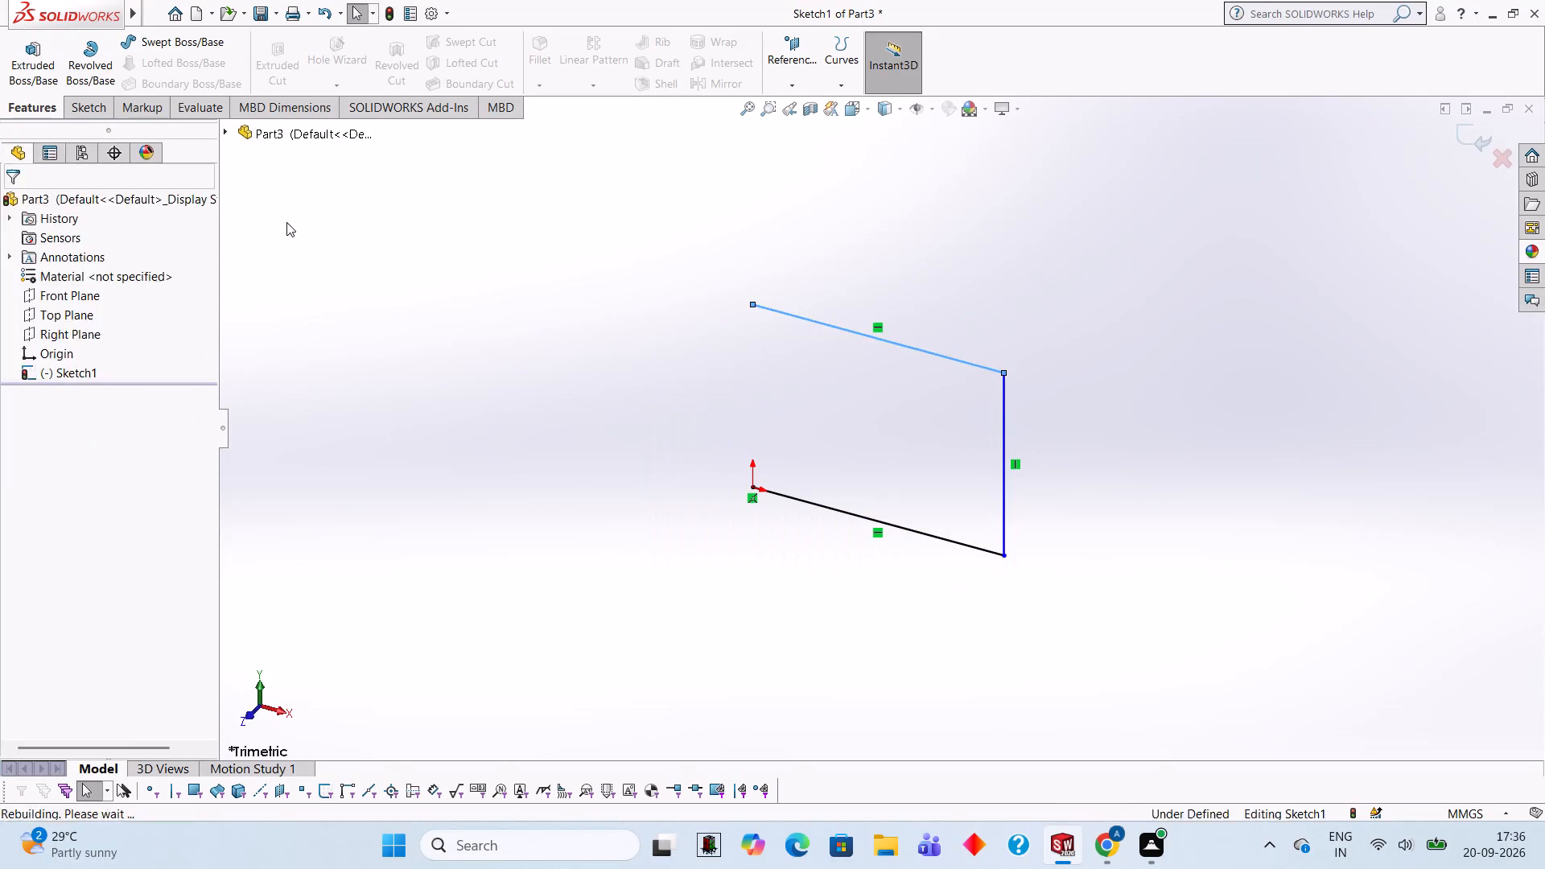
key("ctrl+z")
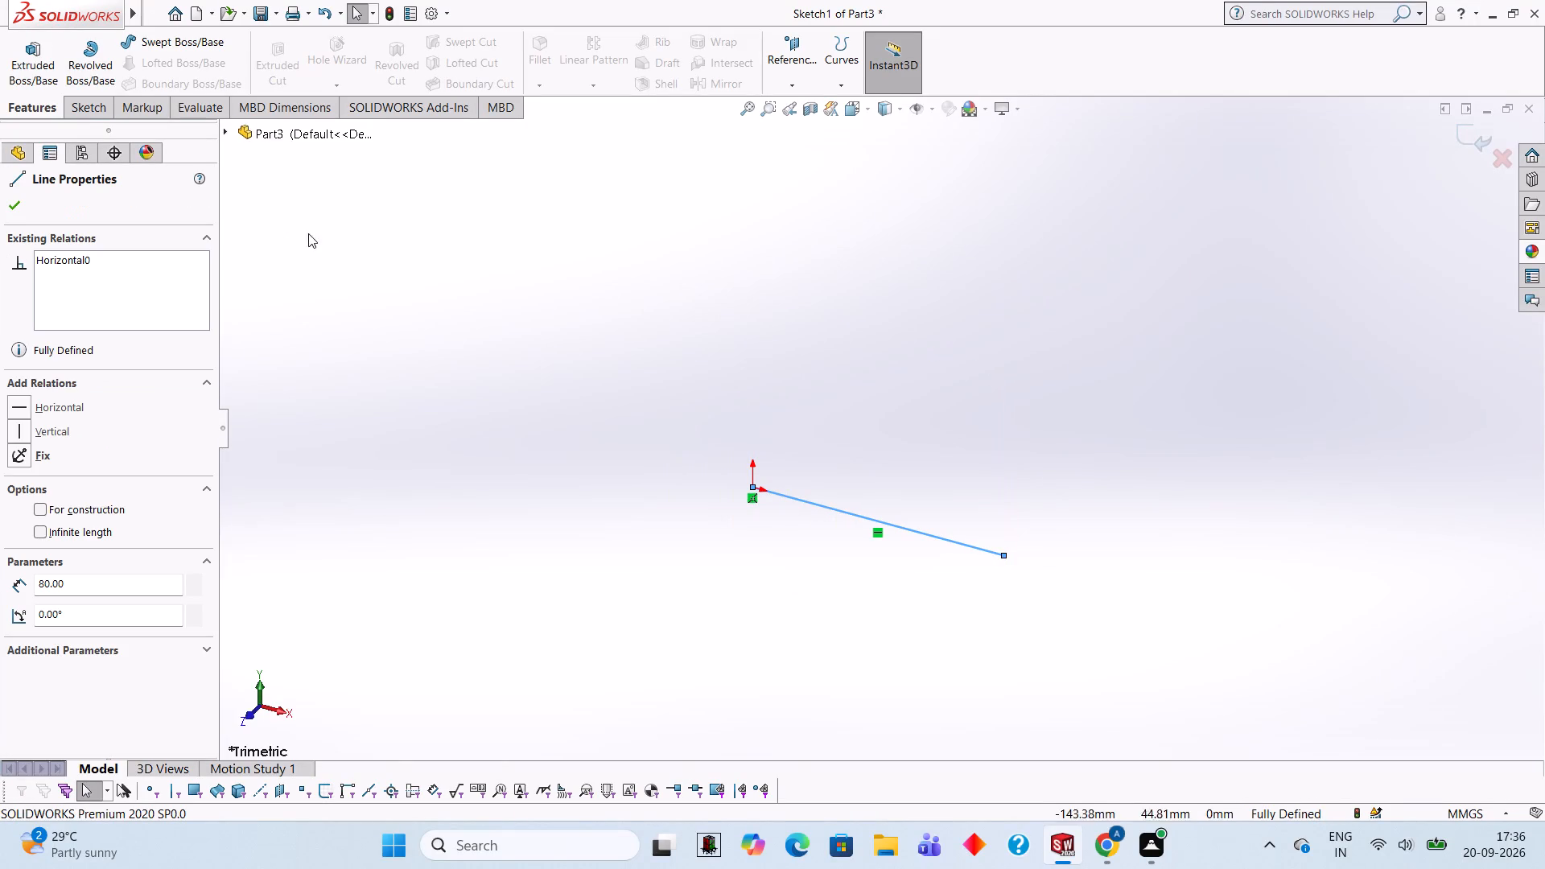
Complete an 80 × 60 mm rectangle on the base line with a 60 mm vertical line, an 80 mm horizontal line and a closing line to the origin.
middle_click_drag(917, 247, 958, 213)
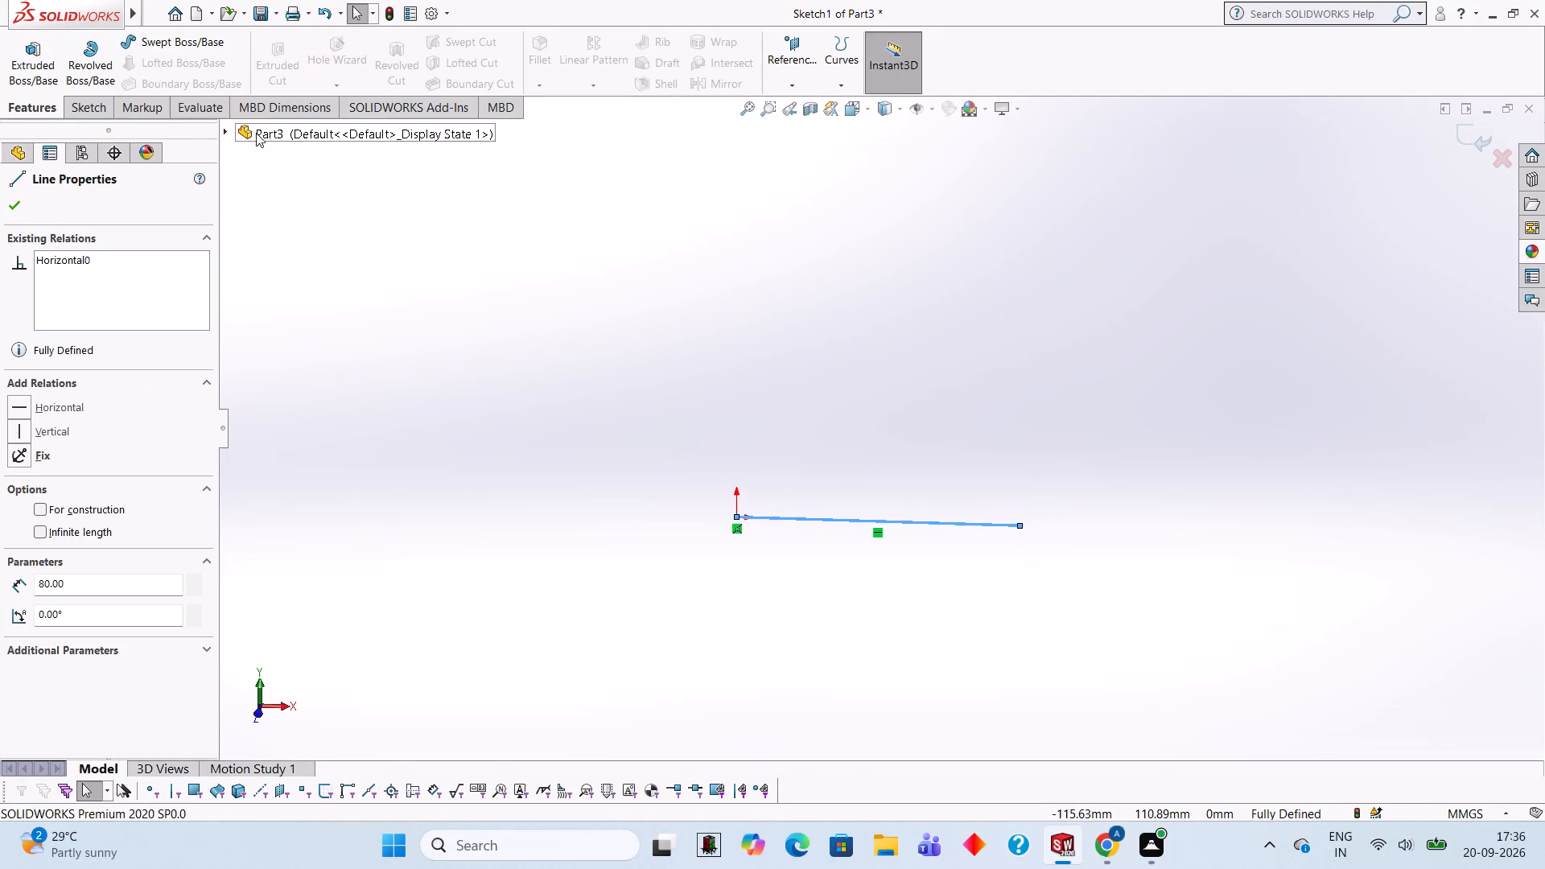
left_click(75, 112)
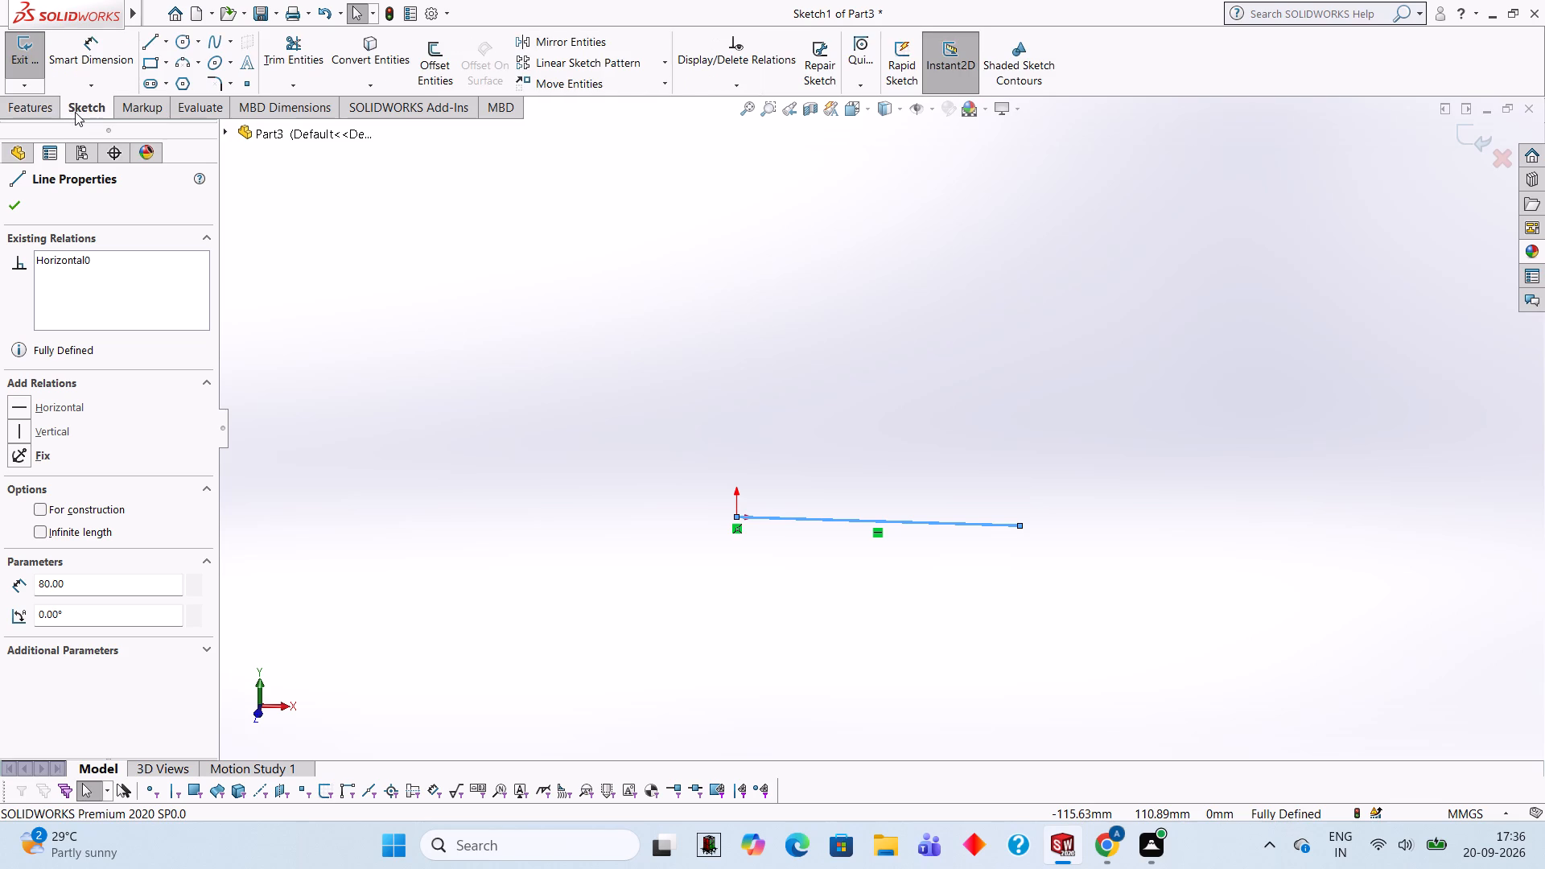
left_click(154, 35)
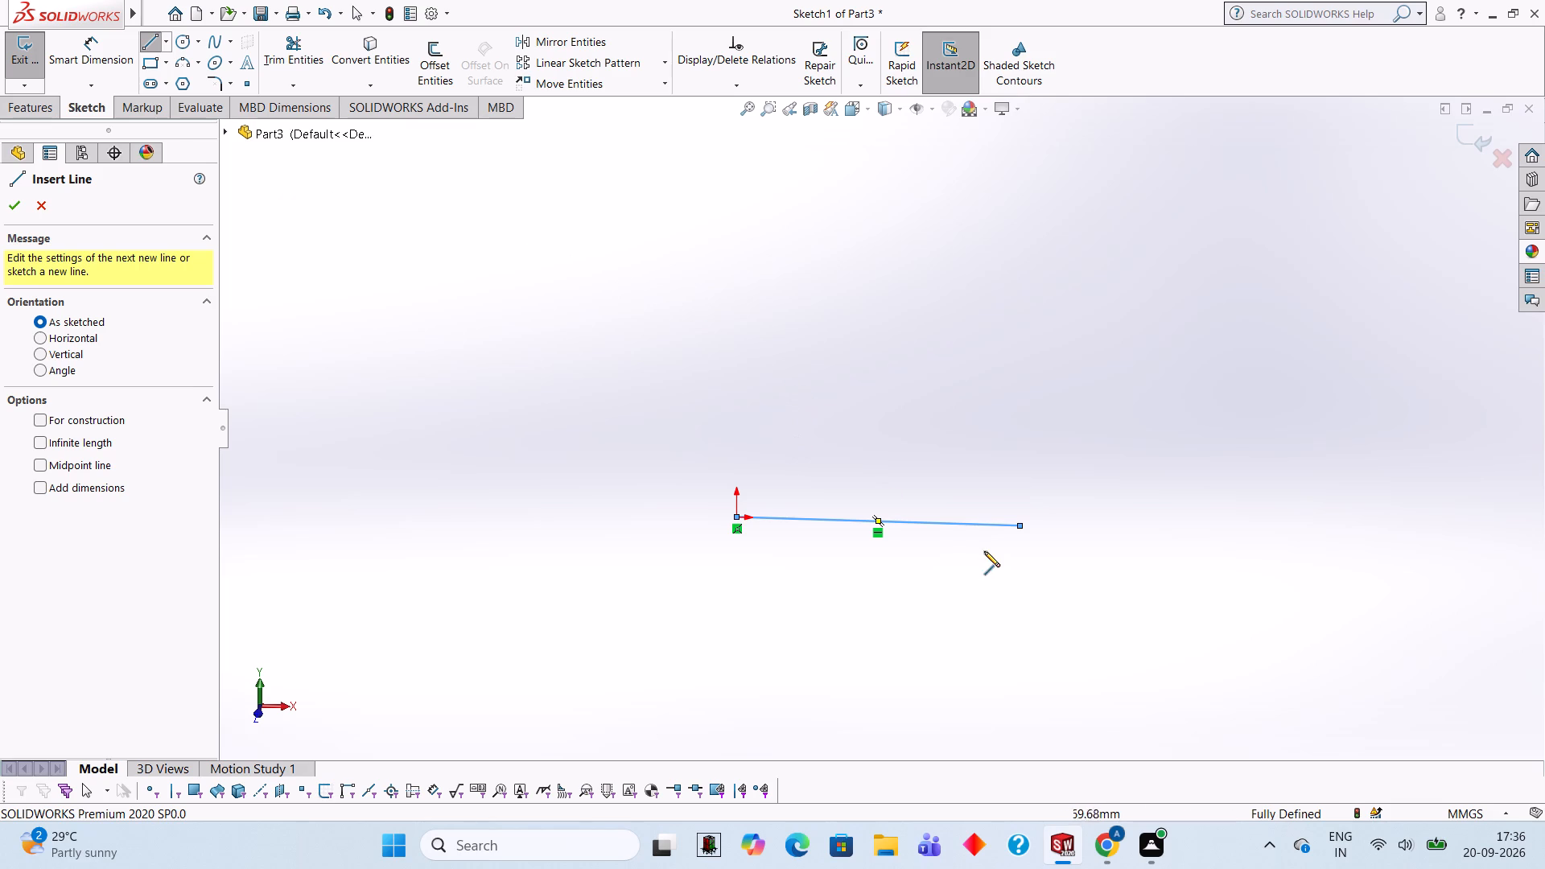
left_click(1020, 529)
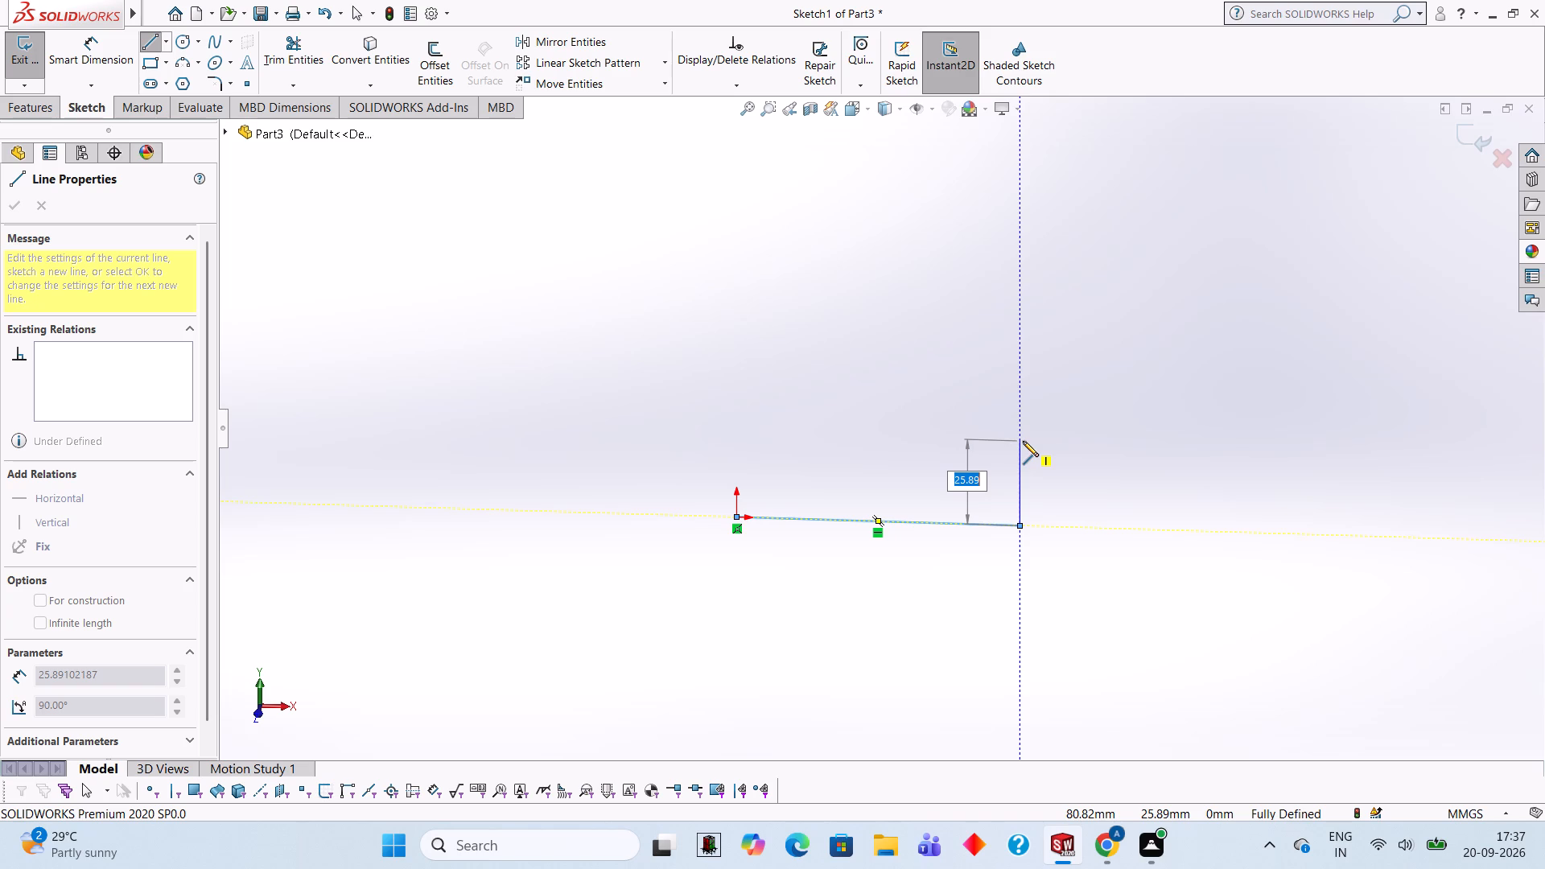
type("60")
key("Return")
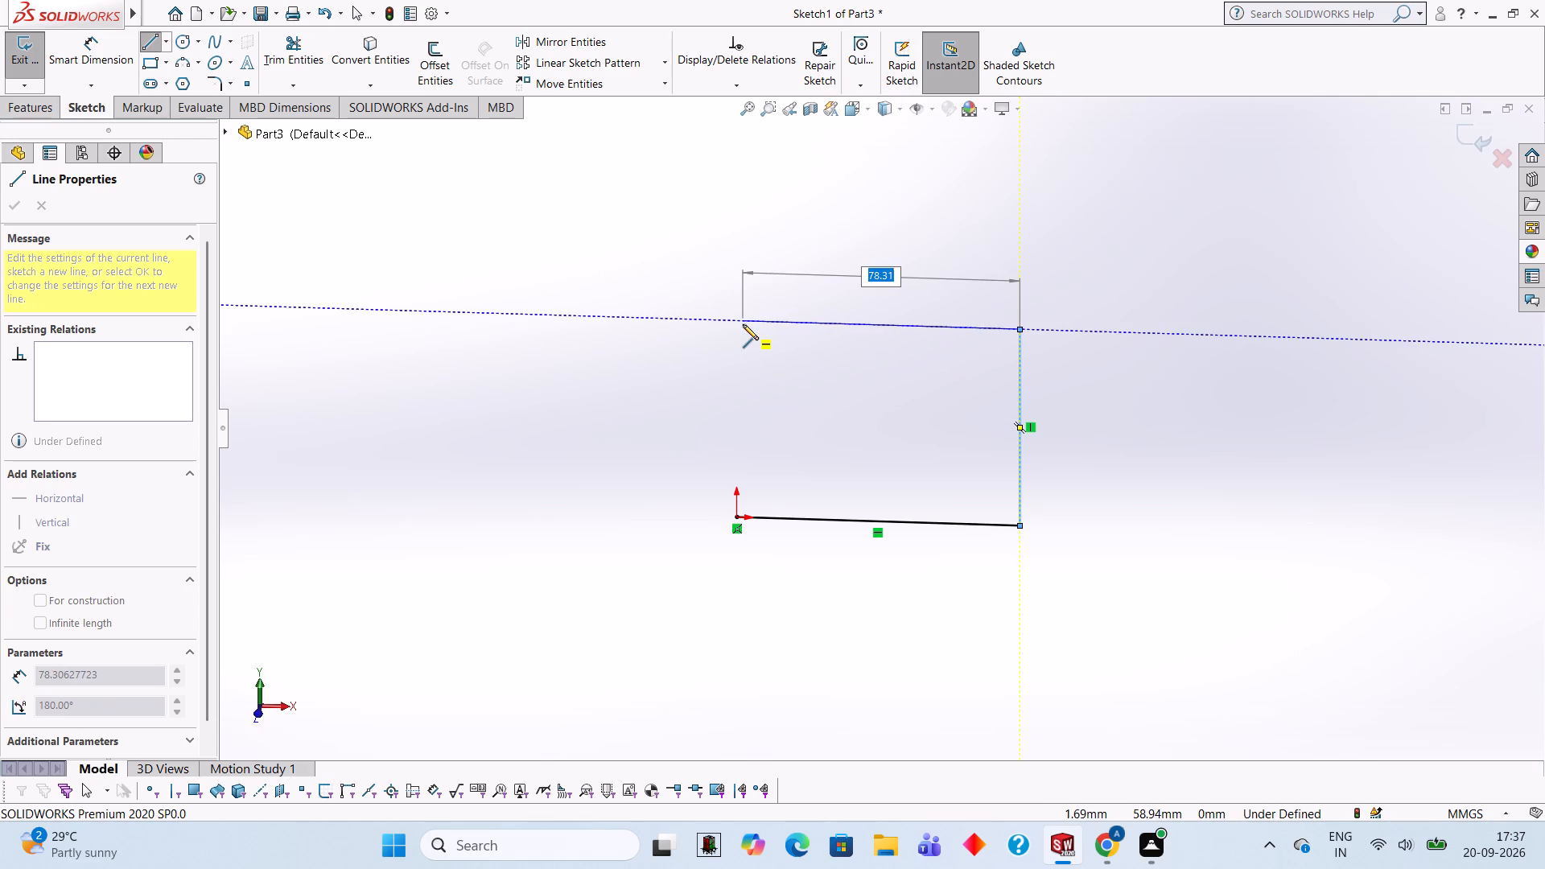
type("80")
key("Return")
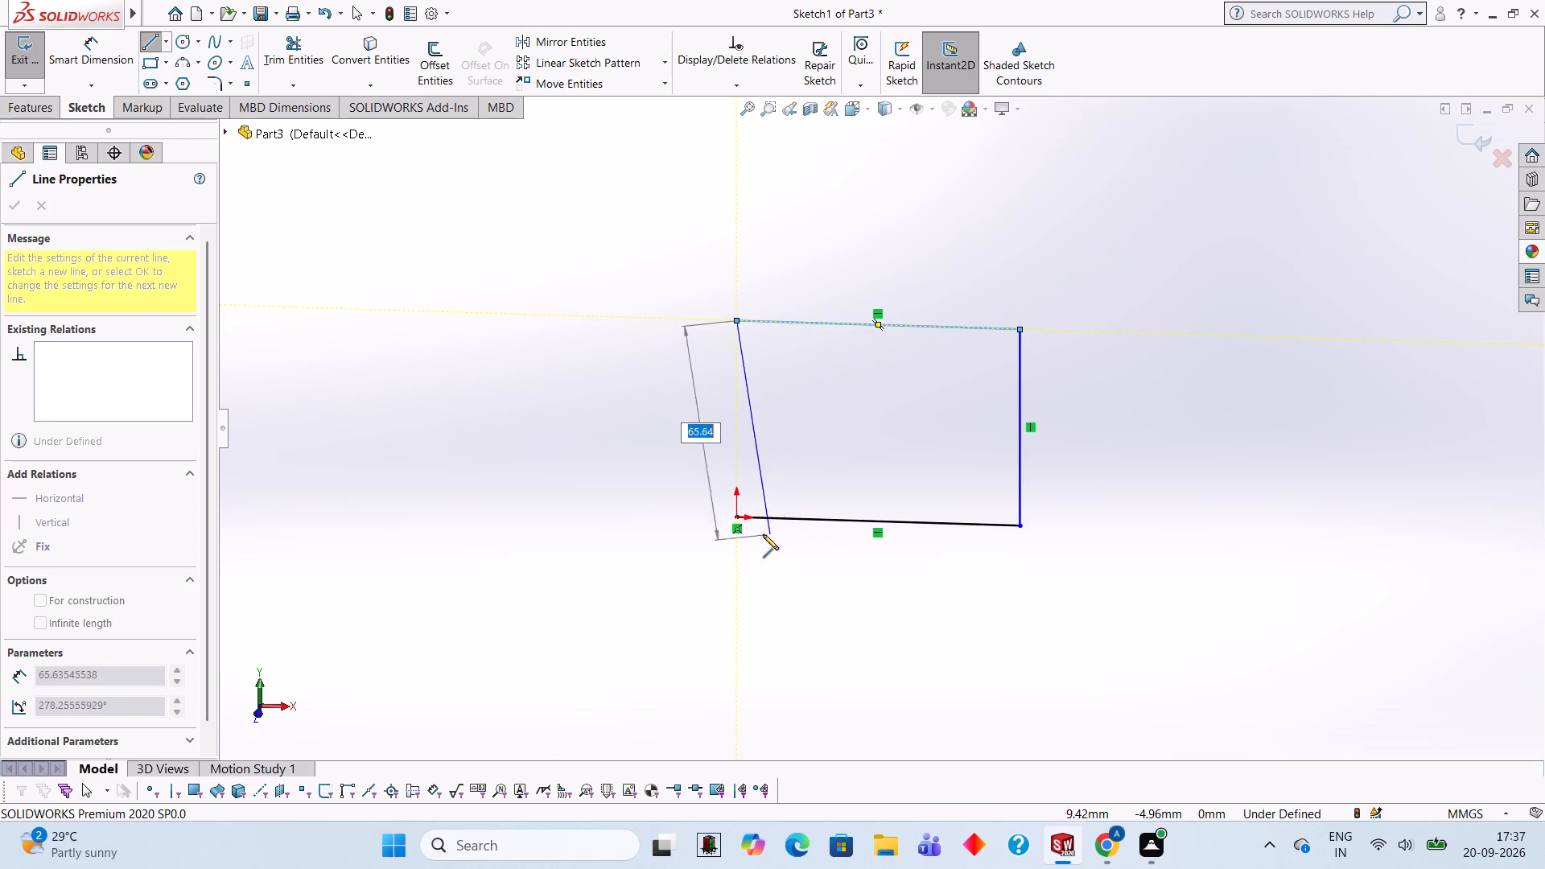
left_click(735, 517)
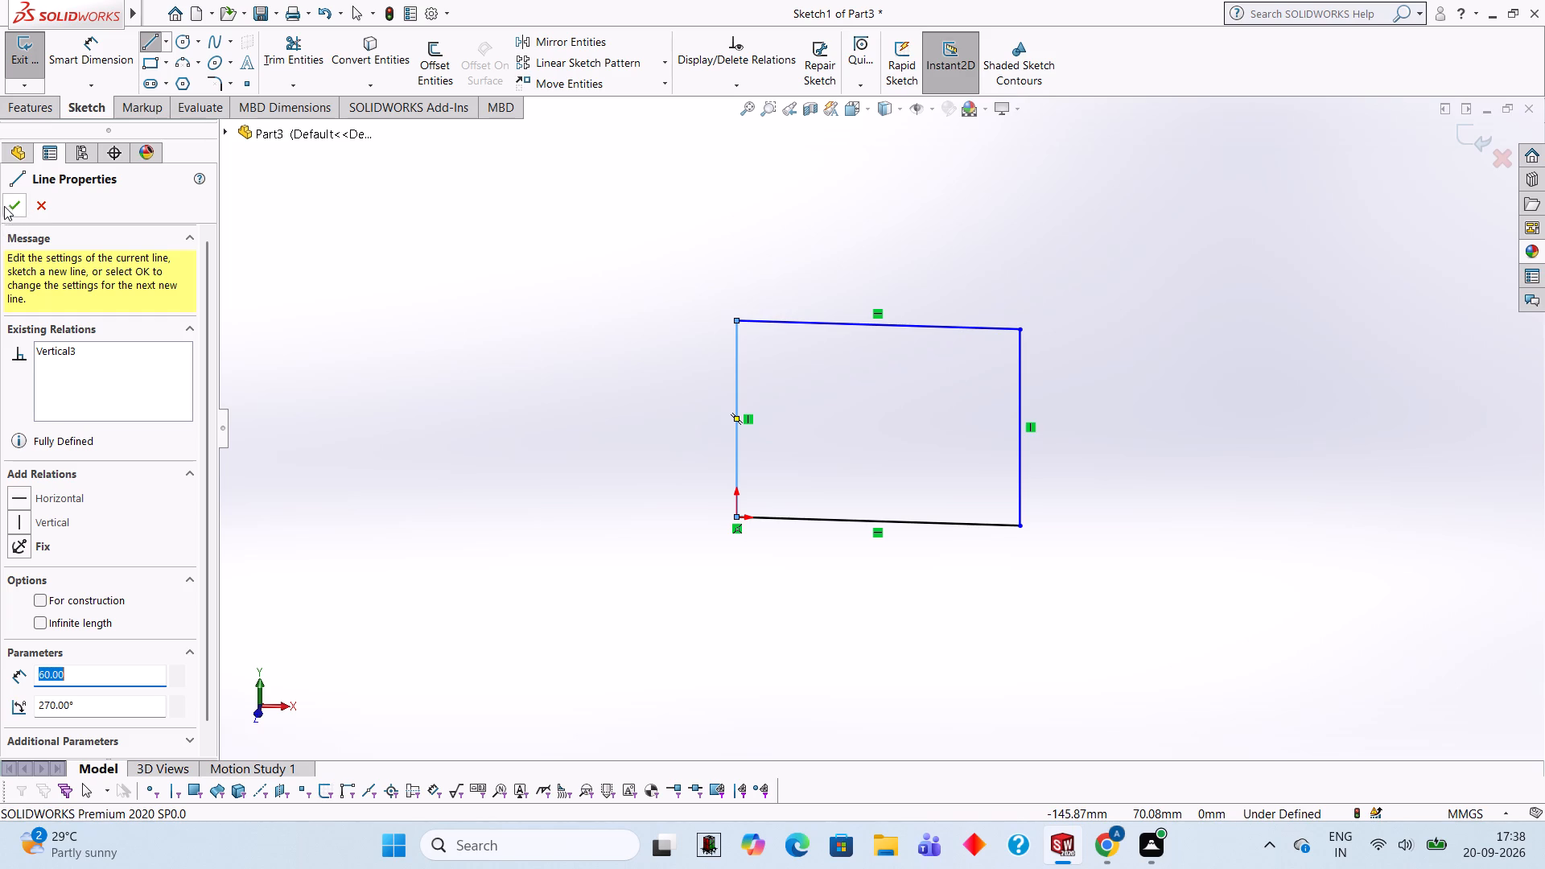
Extrude the 80 × 60 mm rectangle as a blind boss with a depth of 15 mm.
left_click(35, 115)
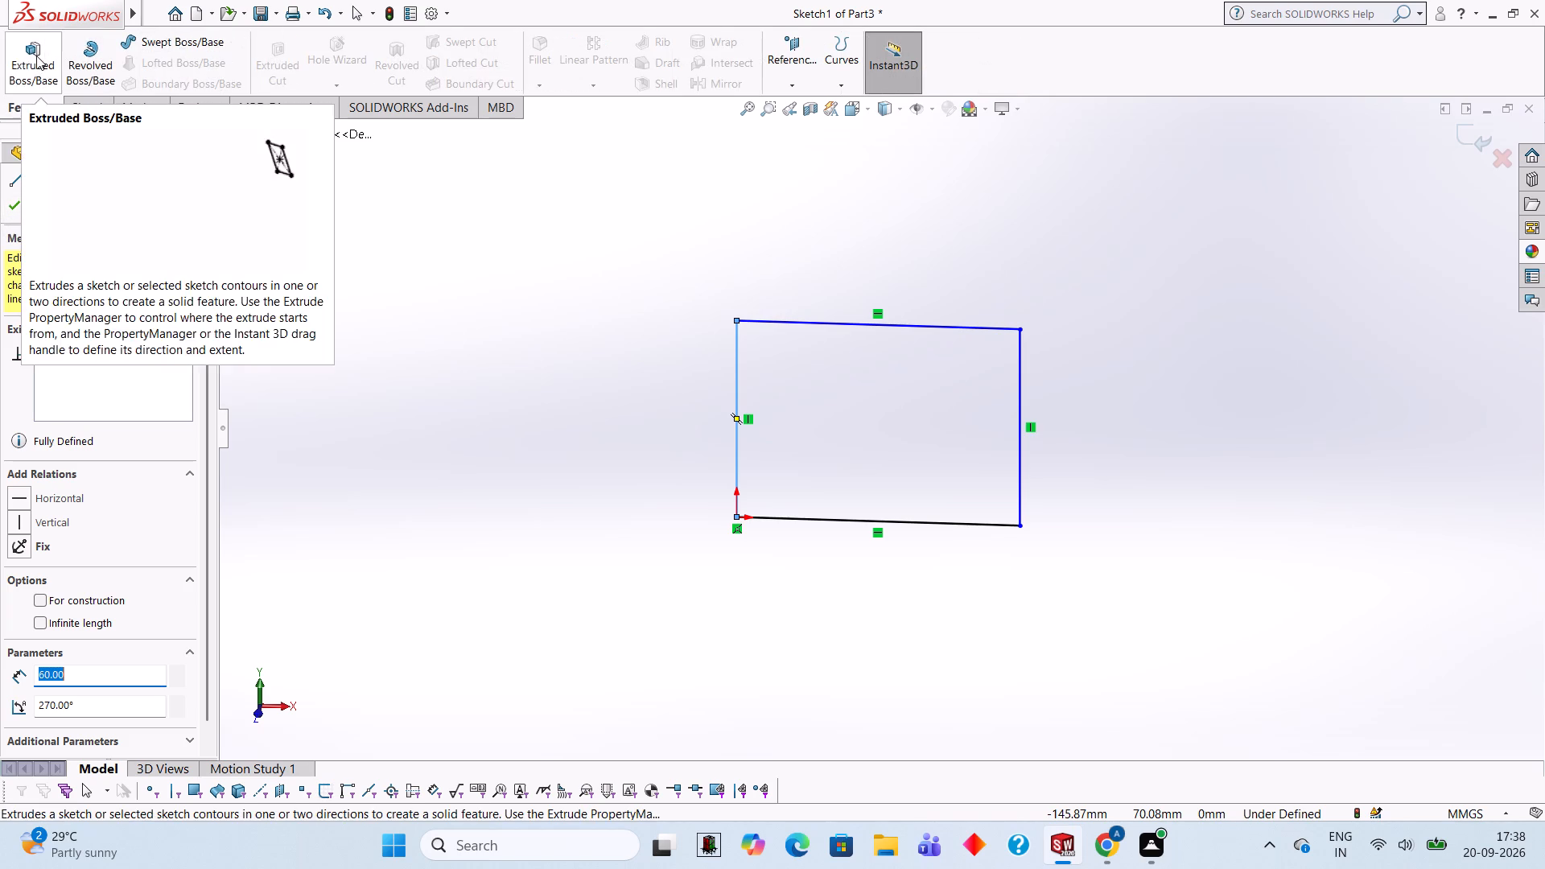
left_click(36, 56)
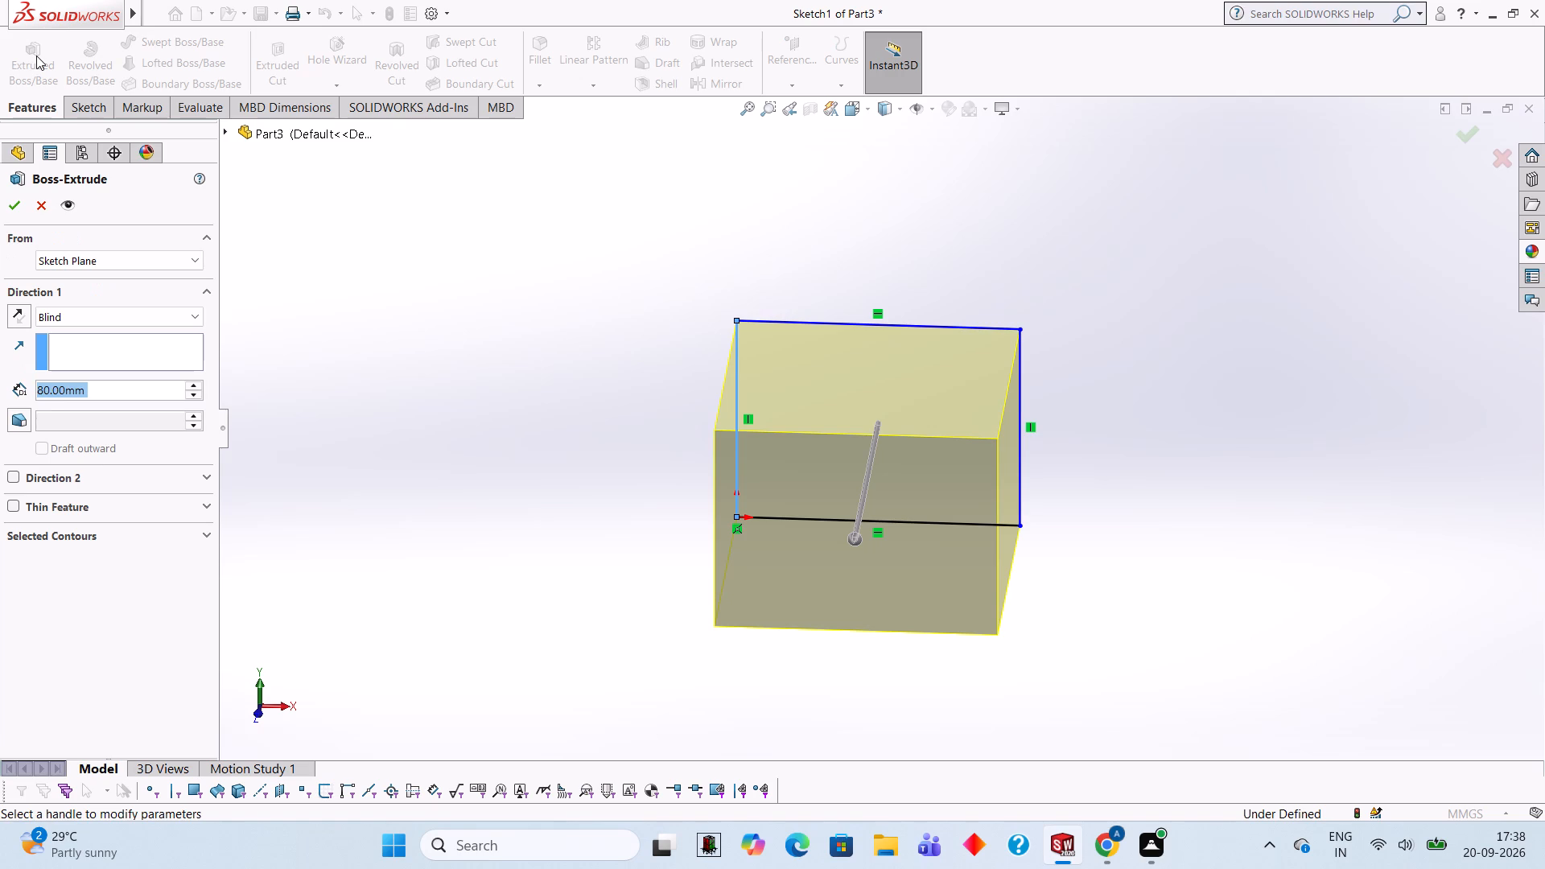
type("15")
key("Return")
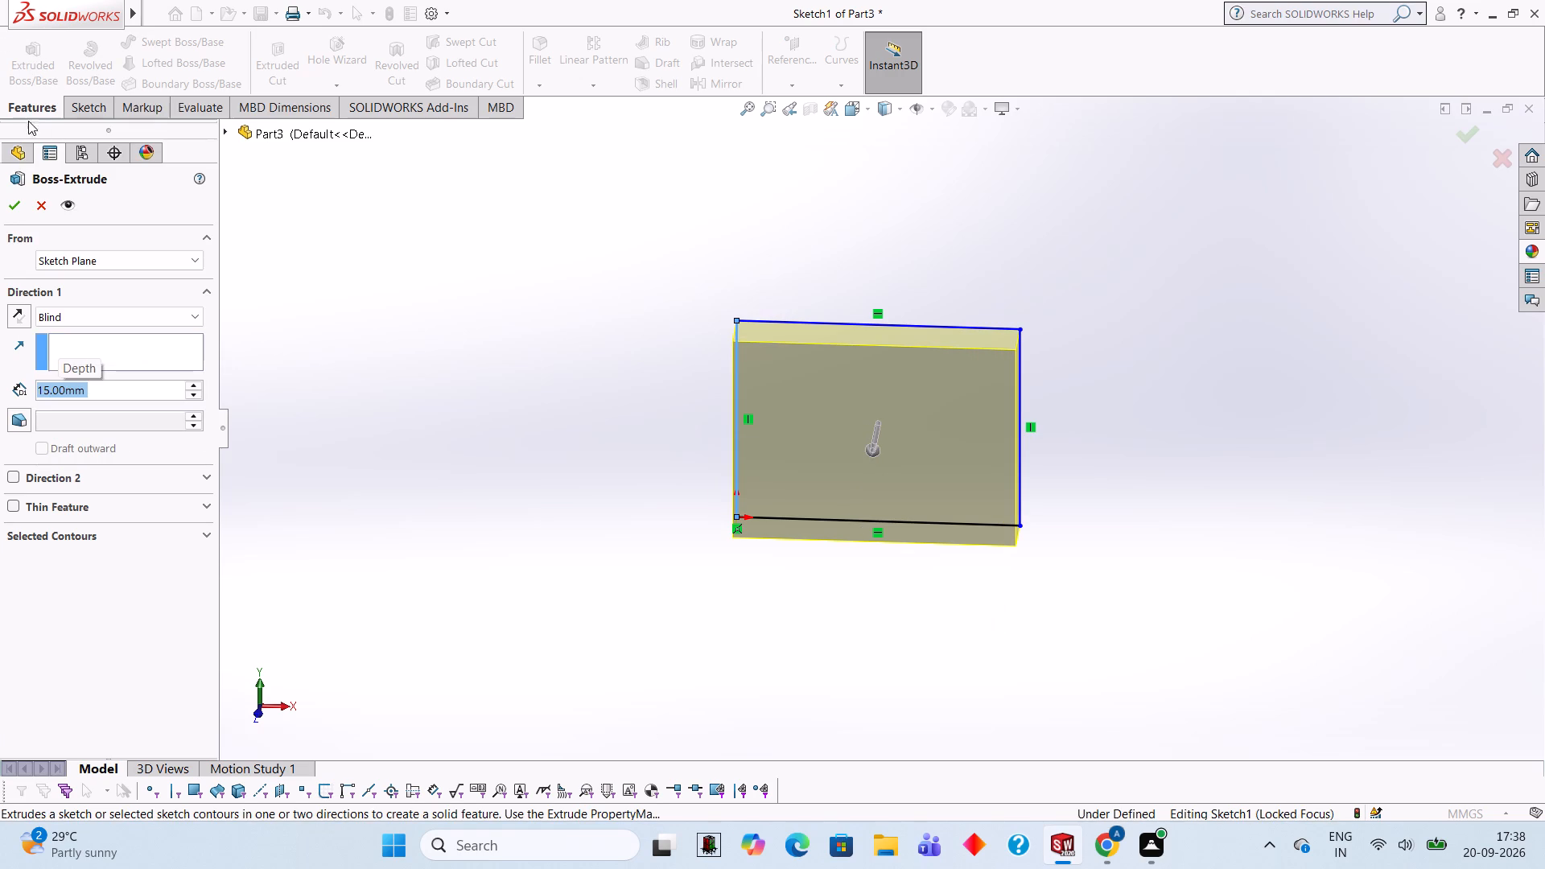
left_click(23, 208)
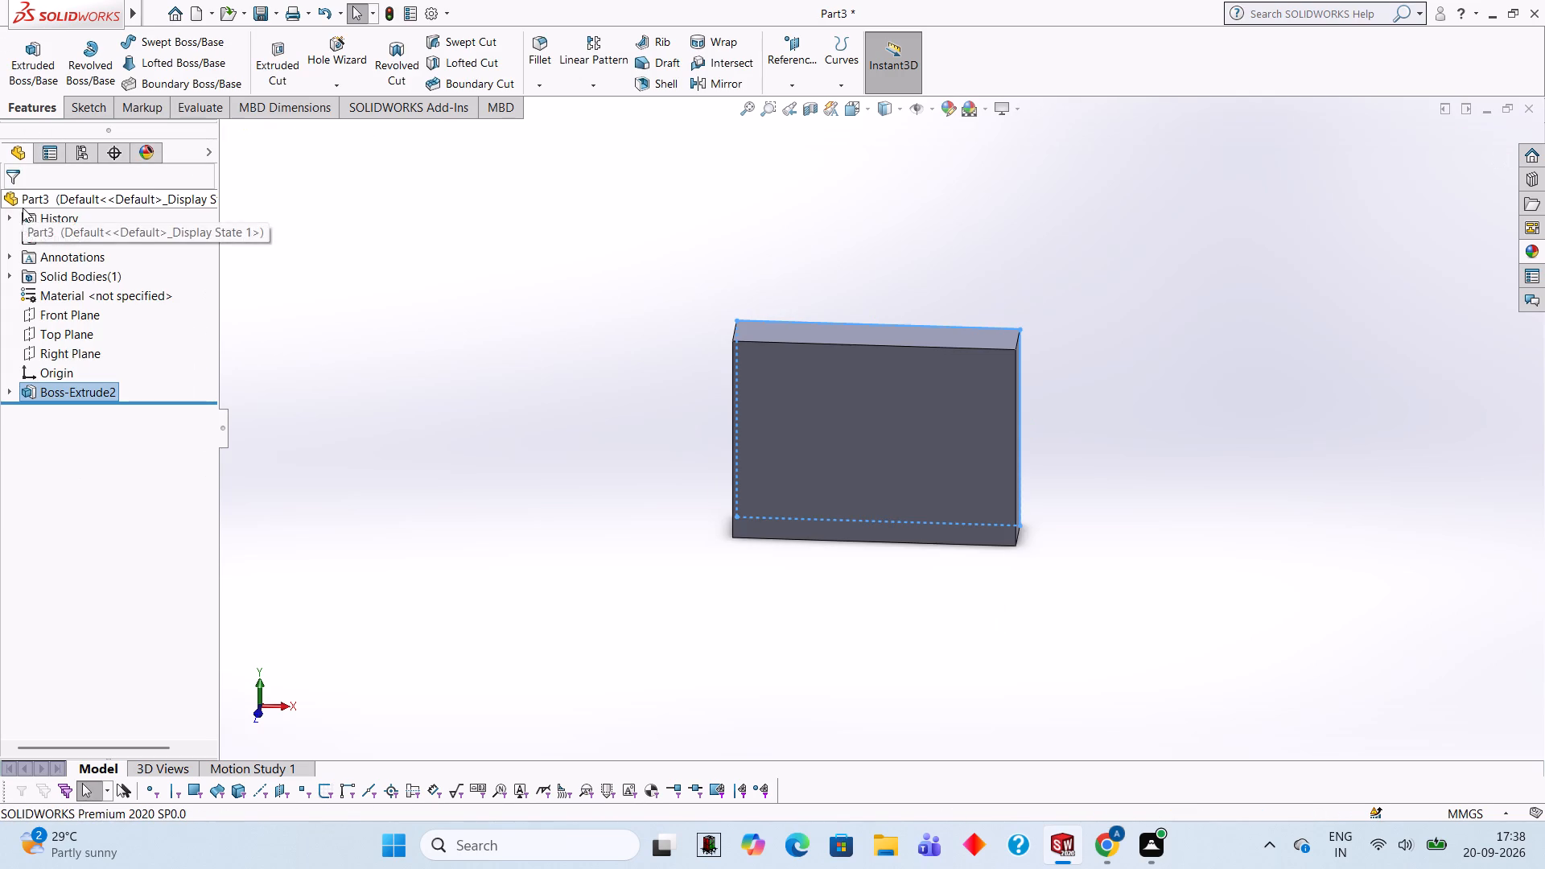
left_click(805, 224)
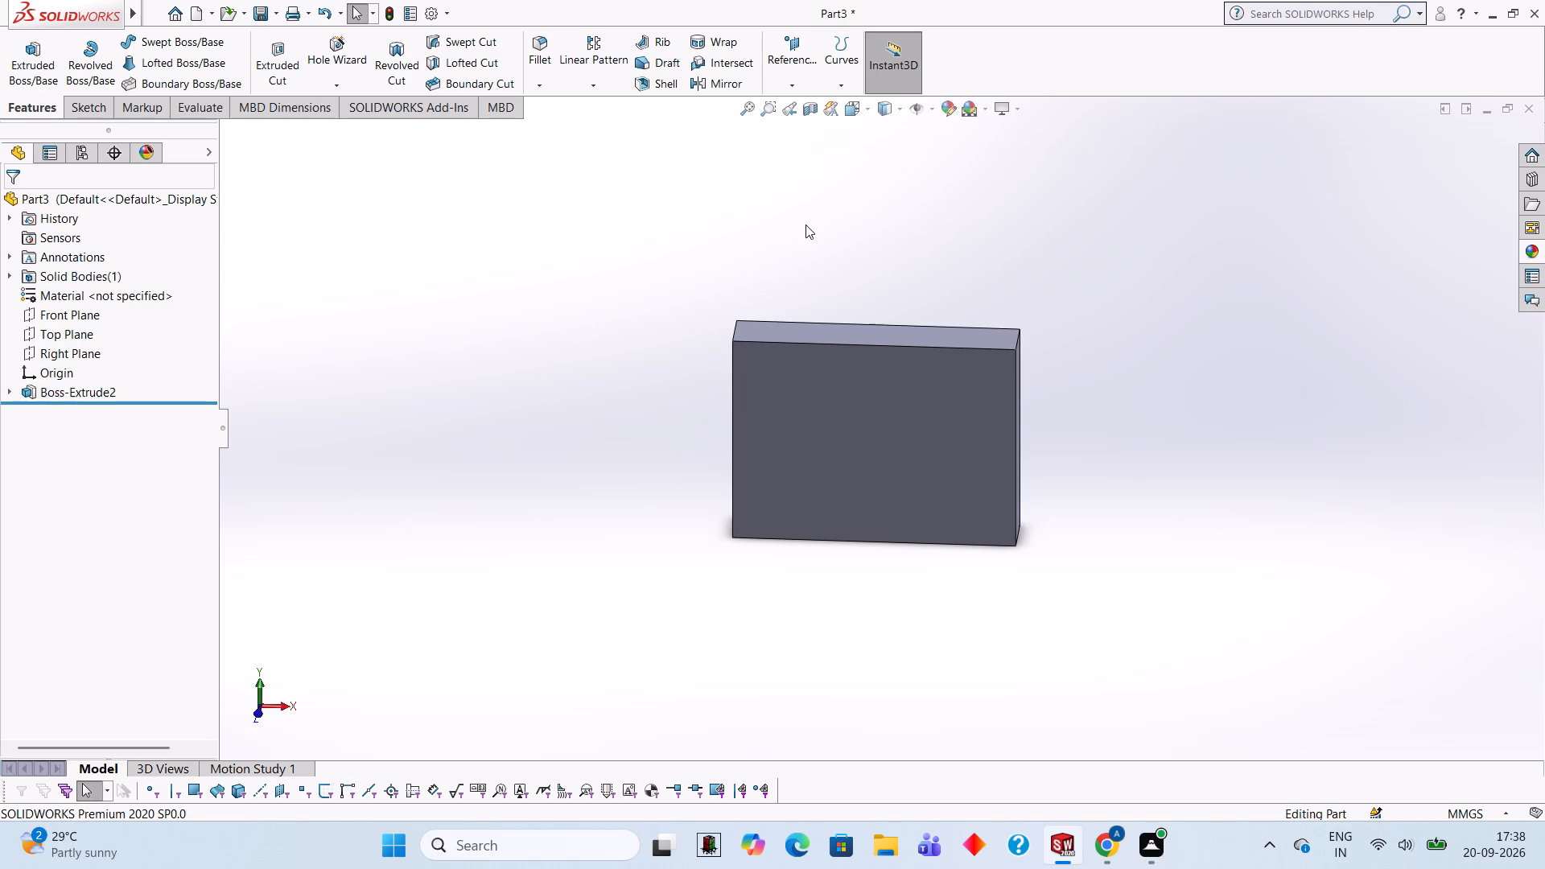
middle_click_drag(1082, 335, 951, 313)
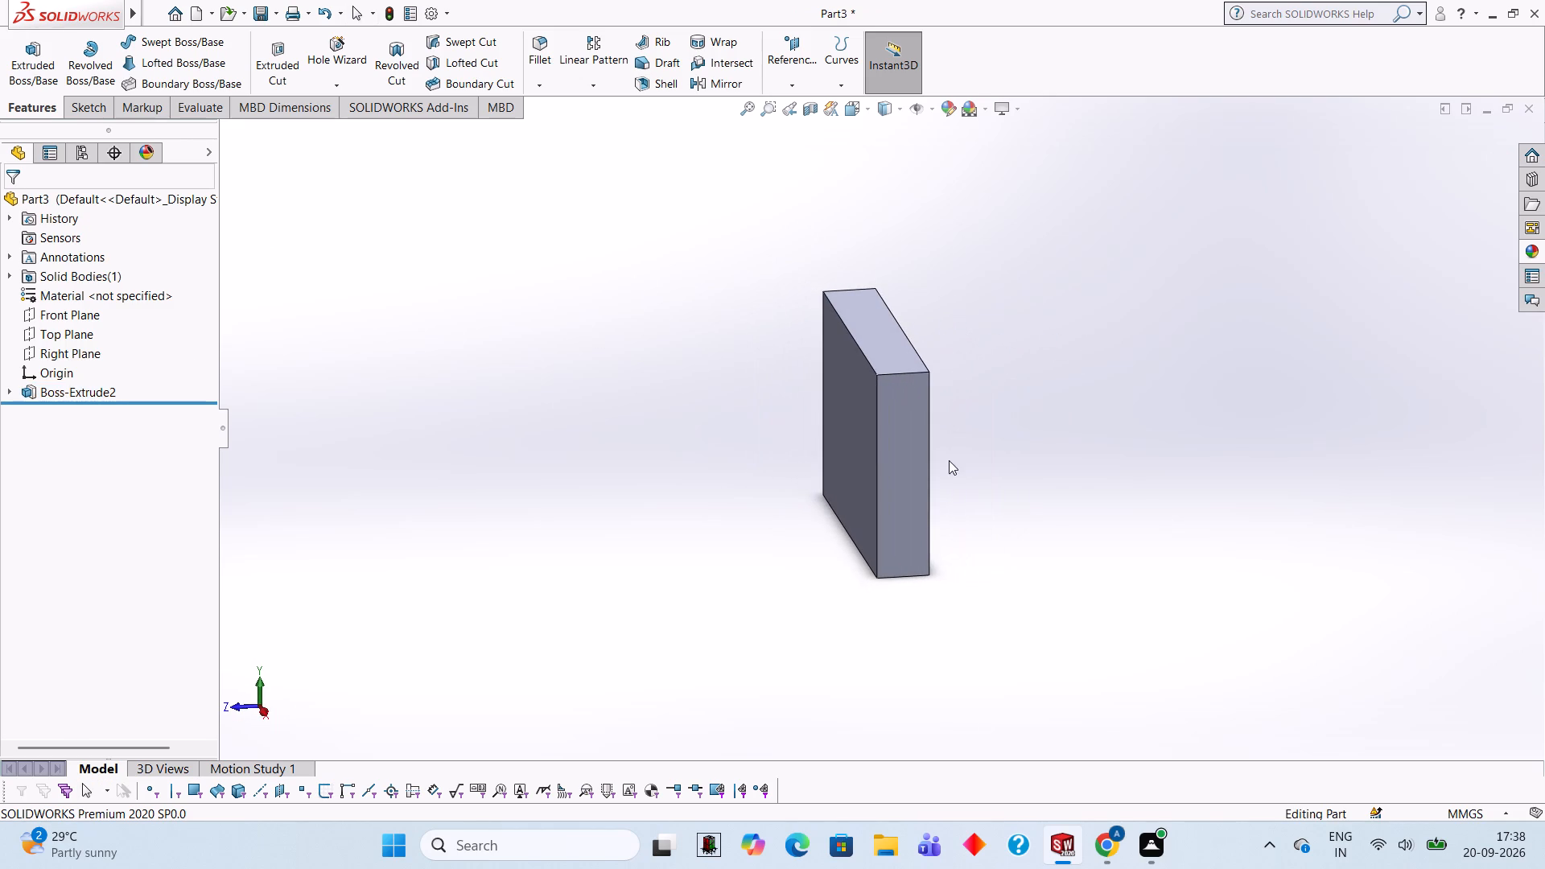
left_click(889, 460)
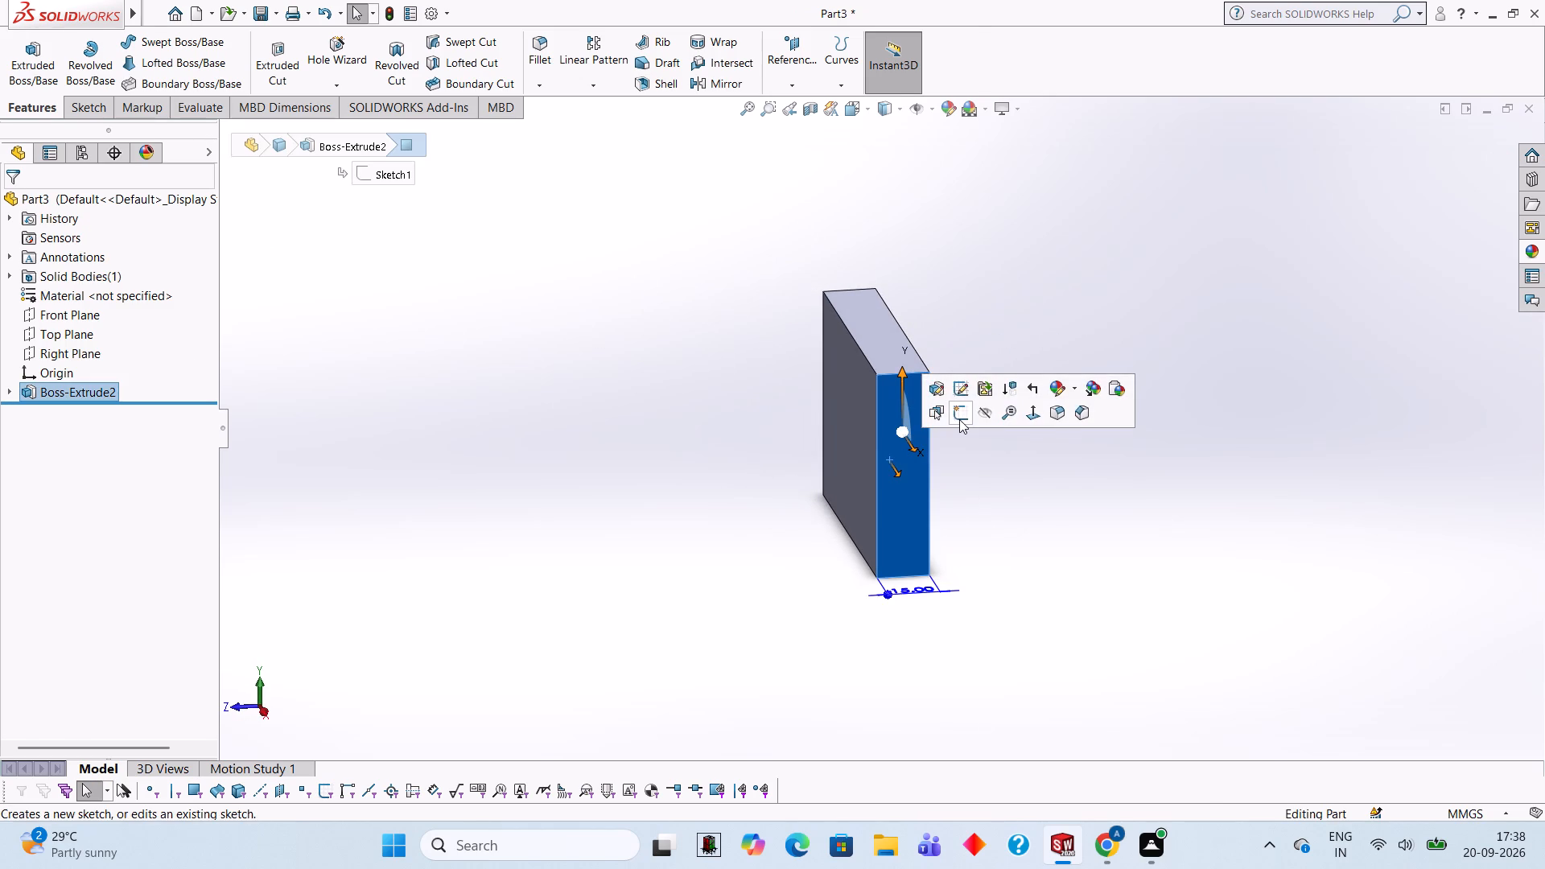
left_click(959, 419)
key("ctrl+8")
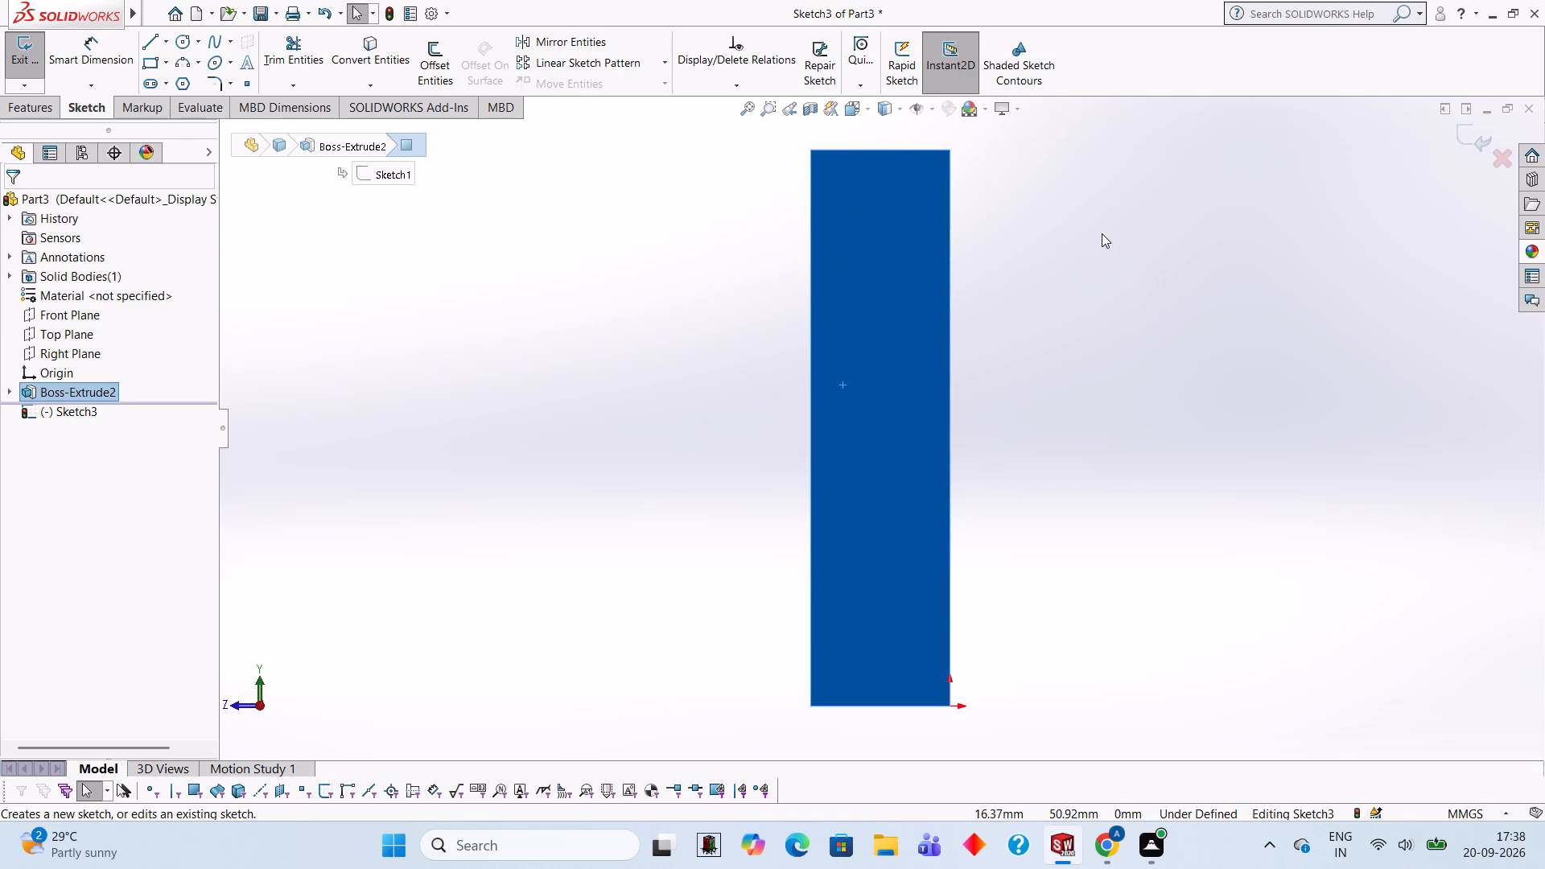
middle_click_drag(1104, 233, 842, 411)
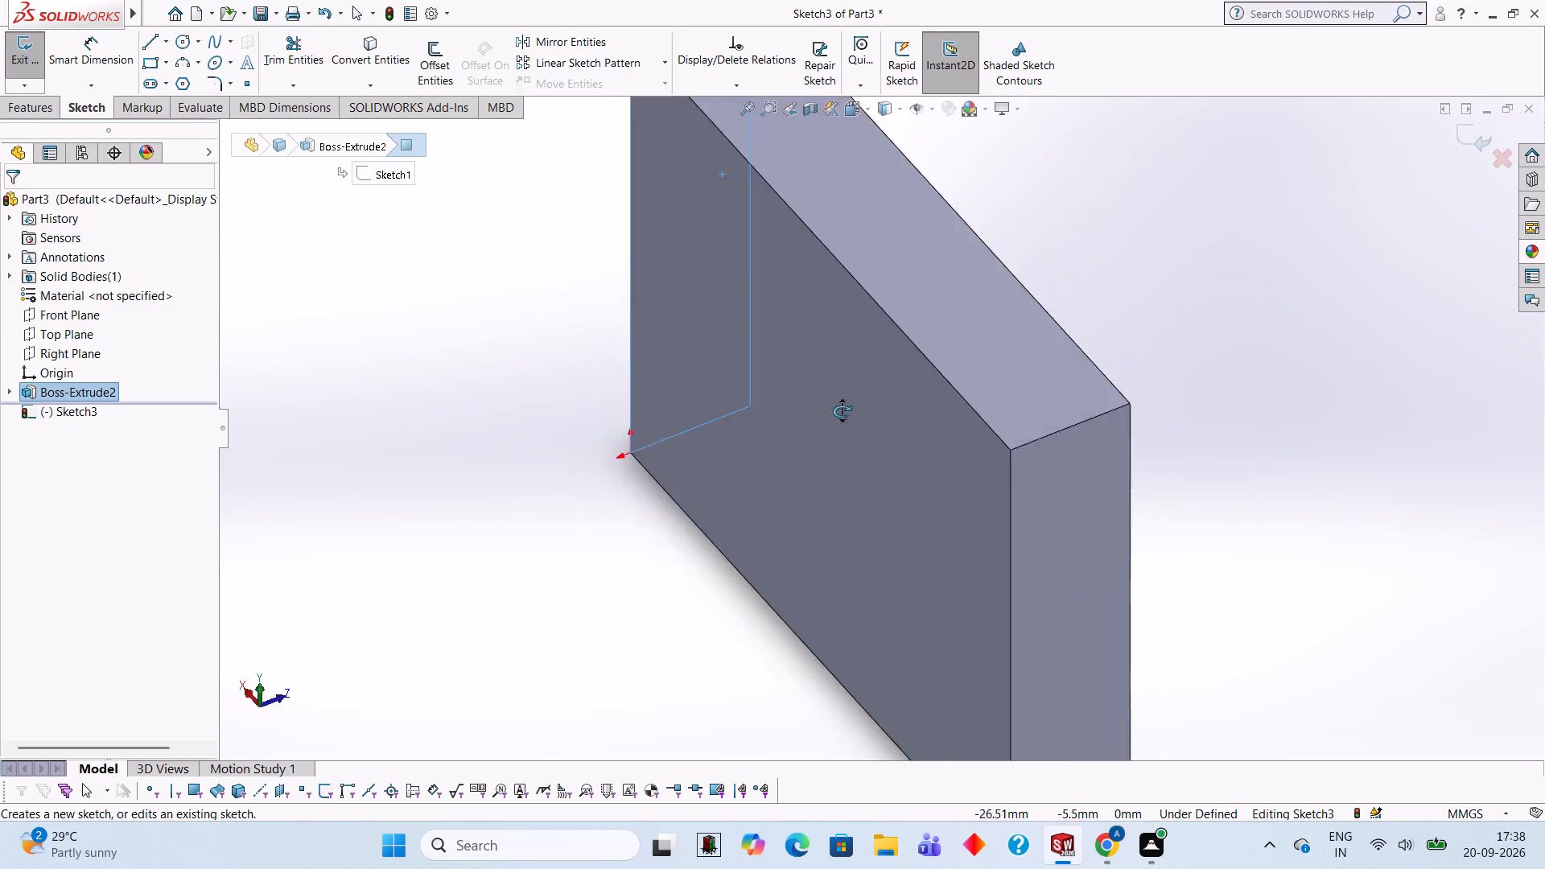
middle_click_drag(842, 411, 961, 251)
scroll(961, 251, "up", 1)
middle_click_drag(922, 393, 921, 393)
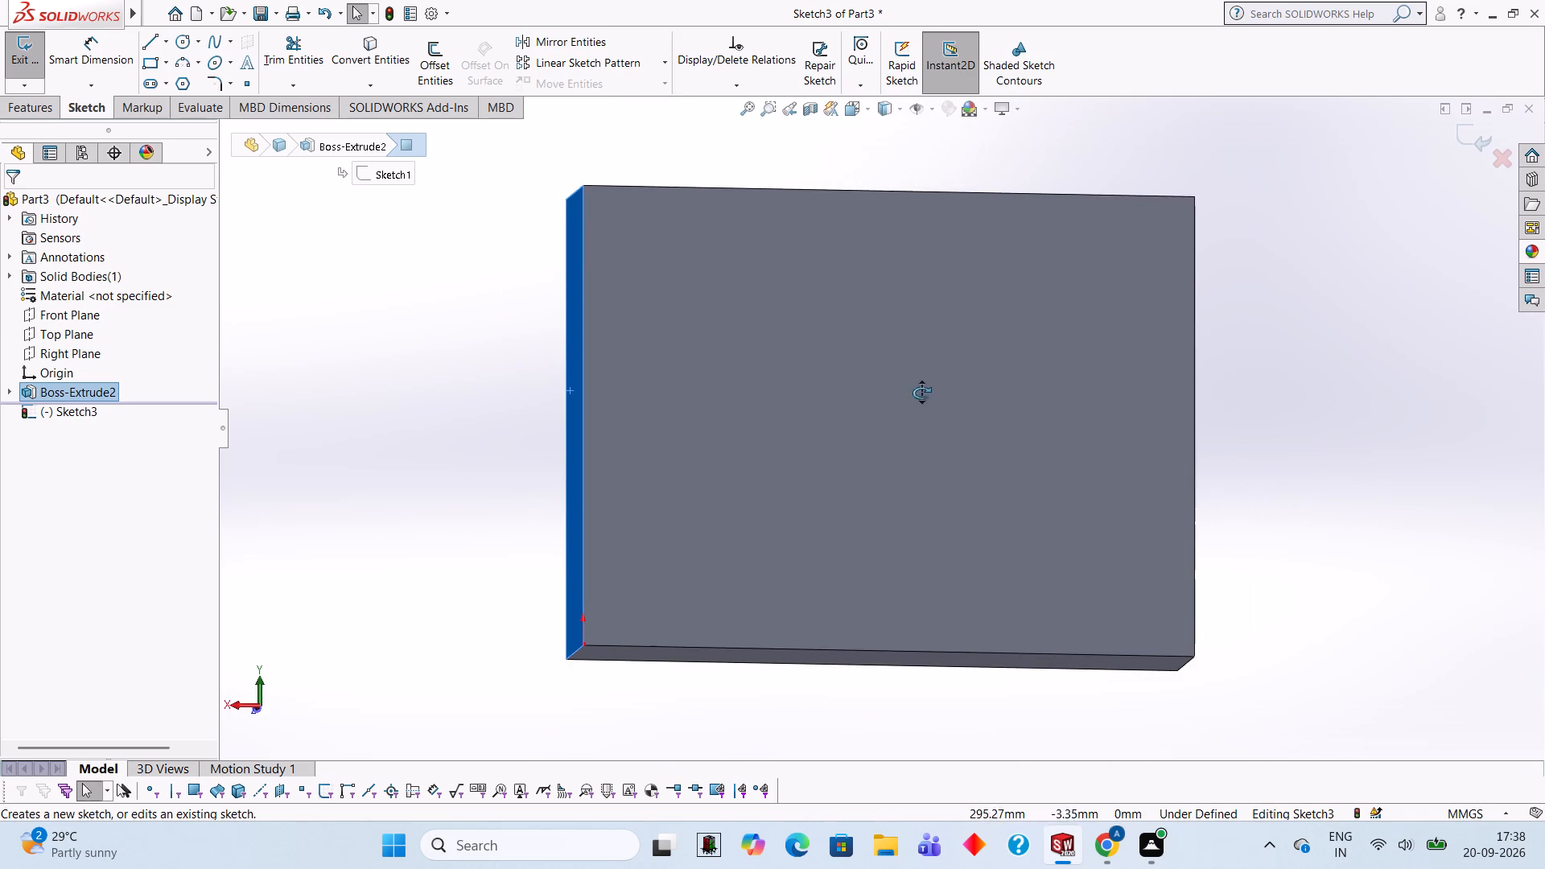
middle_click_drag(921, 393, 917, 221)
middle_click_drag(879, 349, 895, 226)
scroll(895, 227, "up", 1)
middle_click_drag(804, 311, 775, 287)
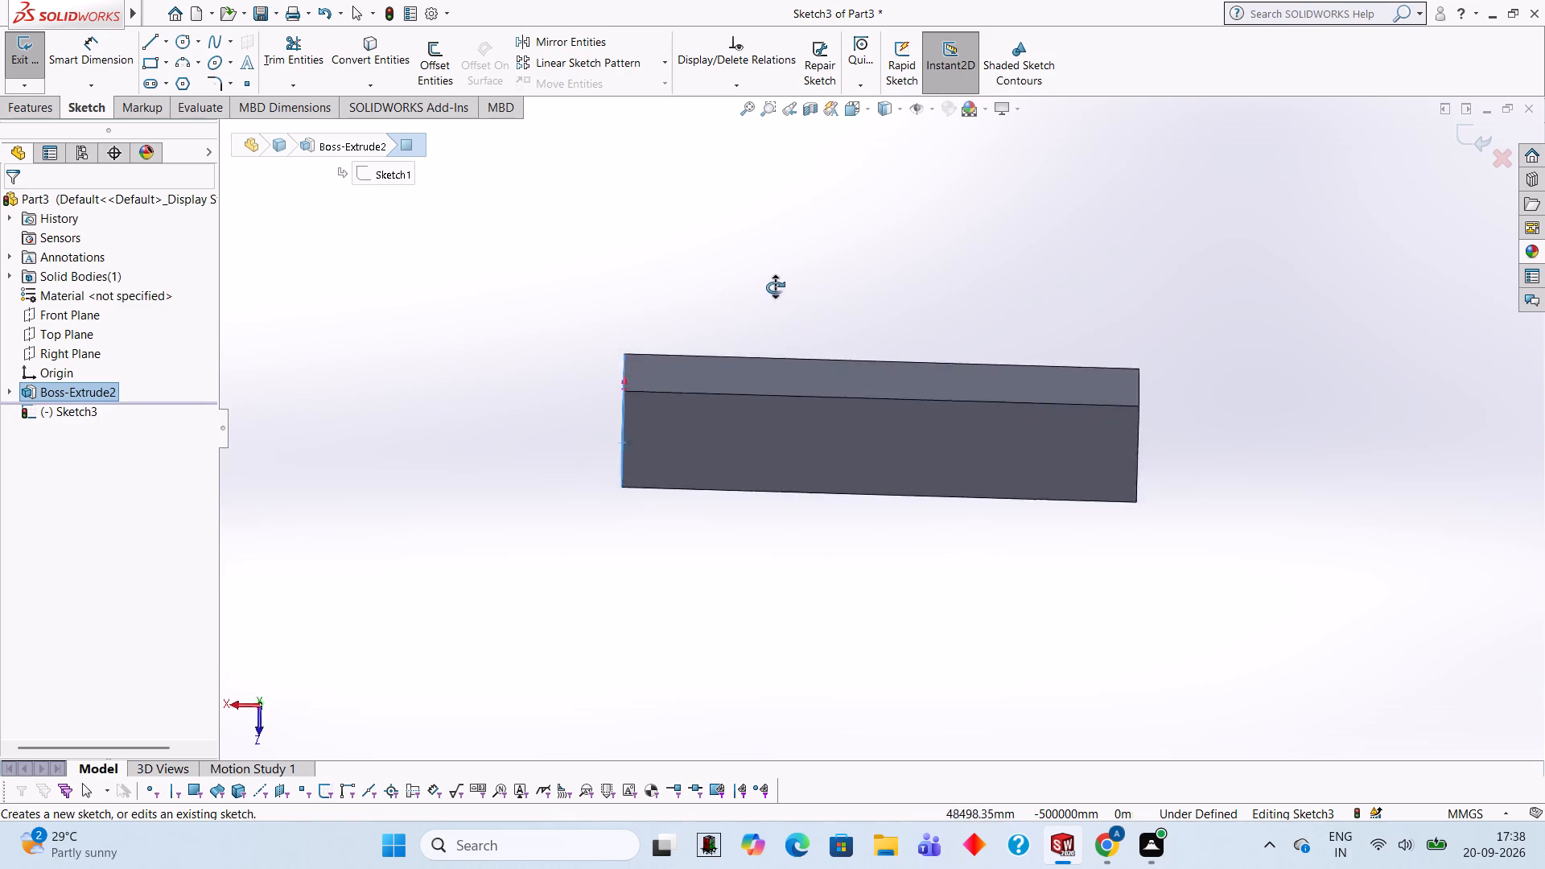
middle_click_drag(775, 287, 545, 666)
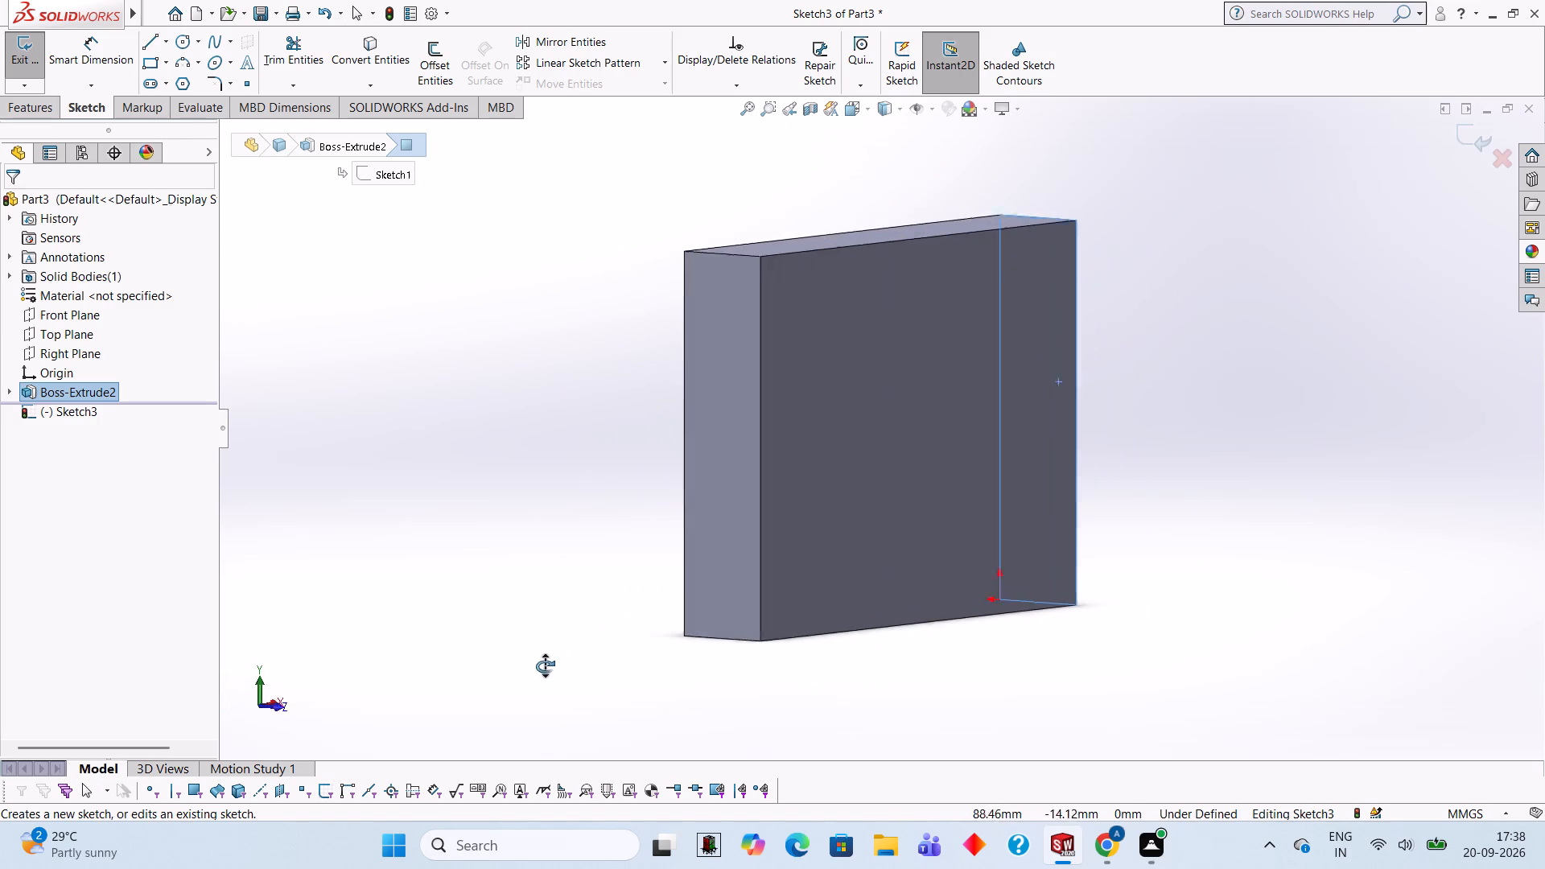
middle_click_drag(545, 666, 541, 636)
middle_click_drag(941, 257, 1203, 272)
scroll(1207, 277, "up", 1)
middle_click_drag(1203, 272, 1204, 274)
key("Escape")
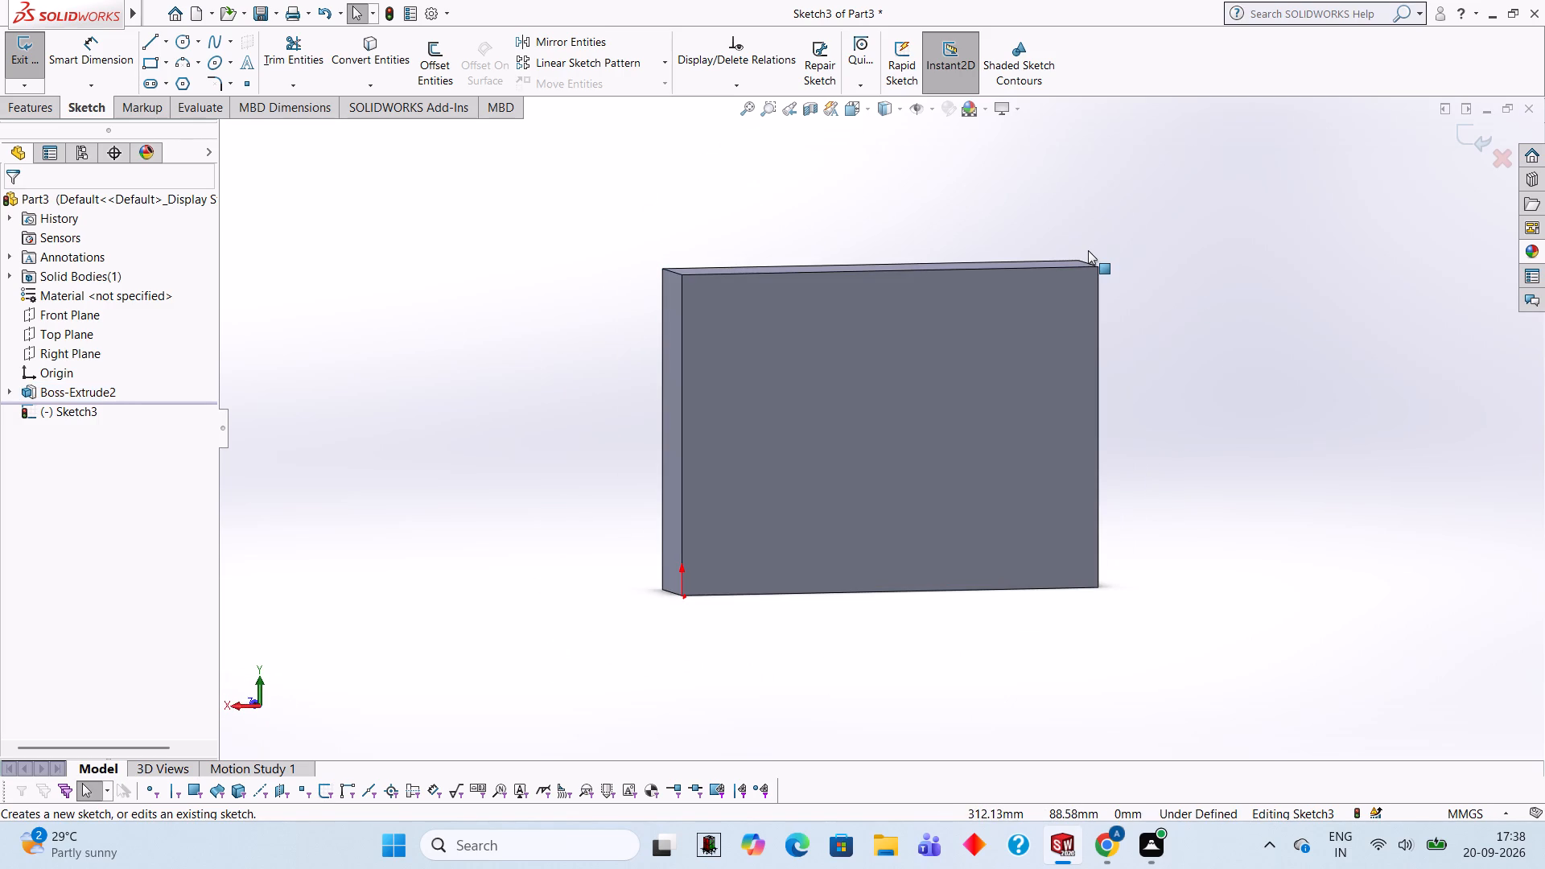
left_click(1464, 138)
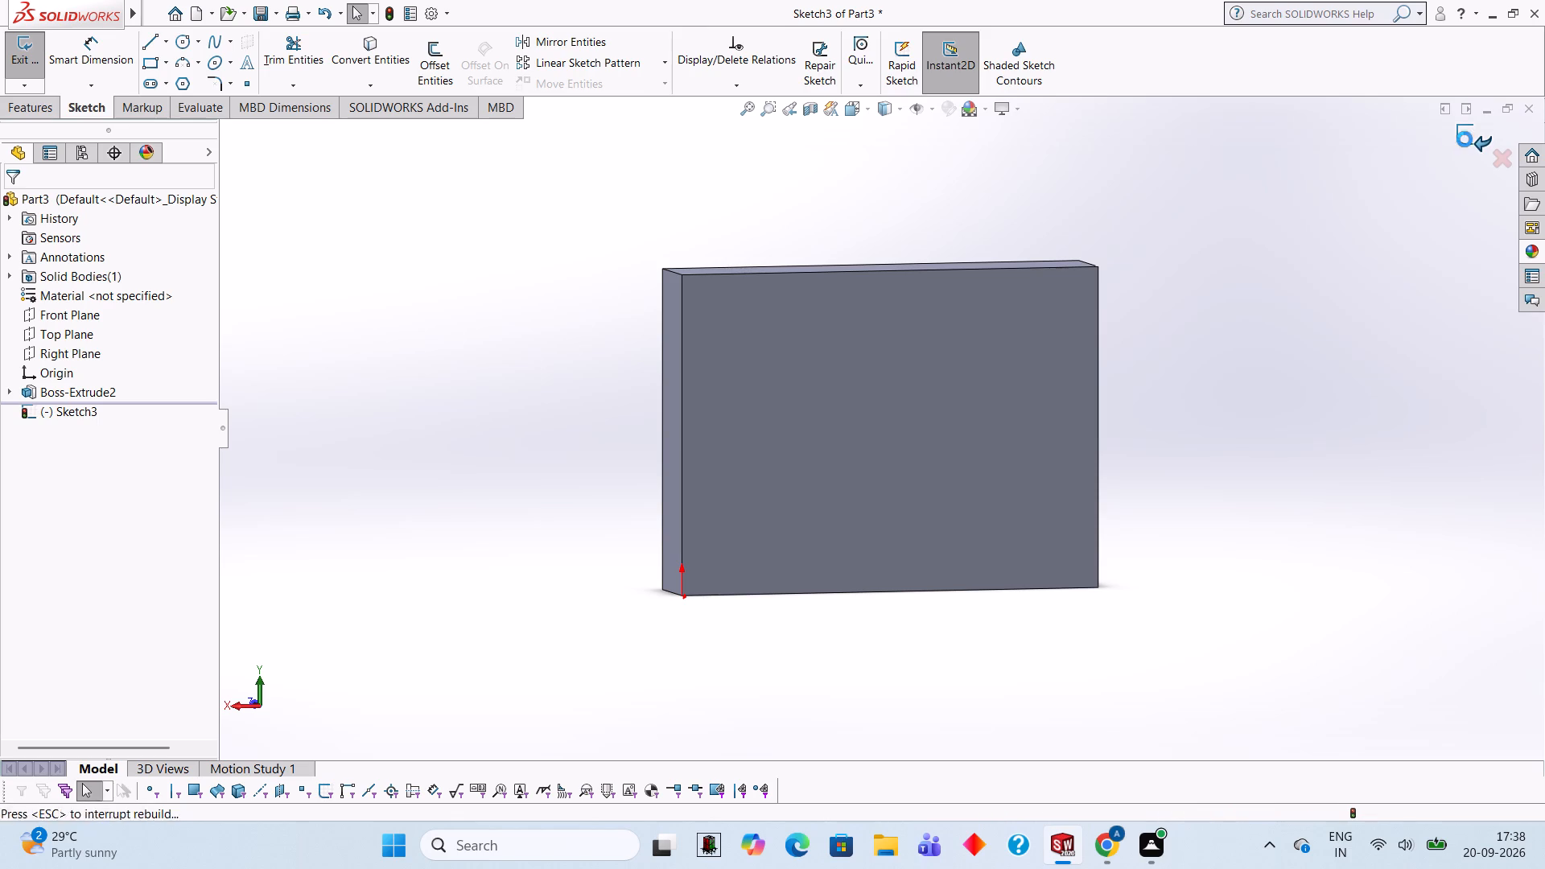
Start a new sketch on the plate's 15 mm wide end face opposite the origin and view it face-on.
scroll(1162, 300, "down", 1)
middle_click_drag(1162, 300, 1177, 295)
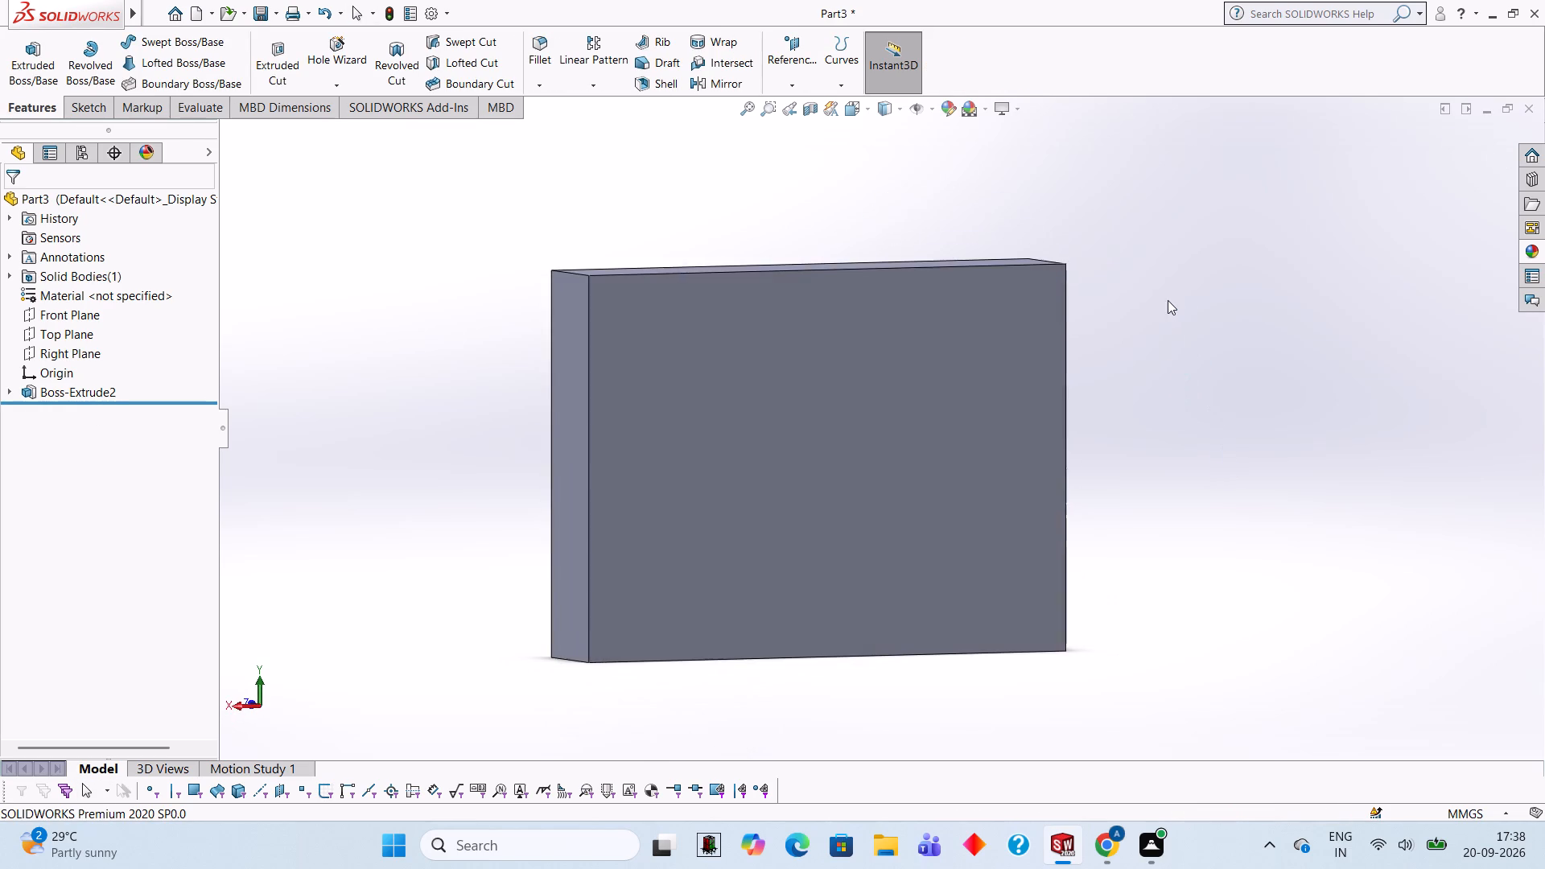
middle_click_drag(1167, 496, 1076, 348)
scroll(1167, 496, "up", 1)
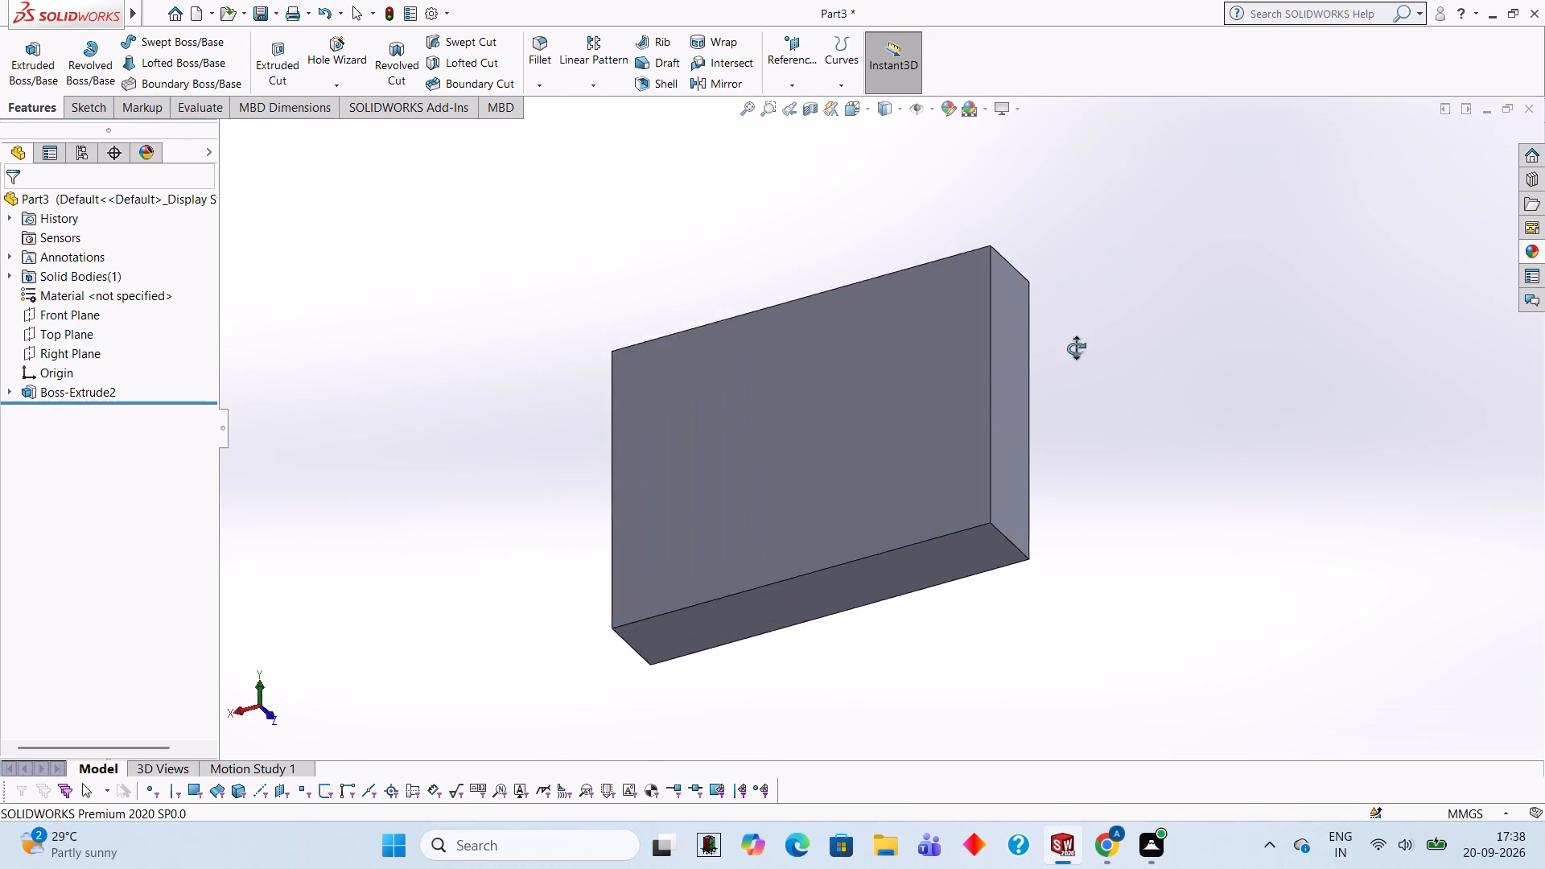
middle_click_drag(1076, 348, 1056, 288)
middle_click_drag(1057, 491, 1307, 632)
middle_click_drag(1179, 434, 1267, 546)
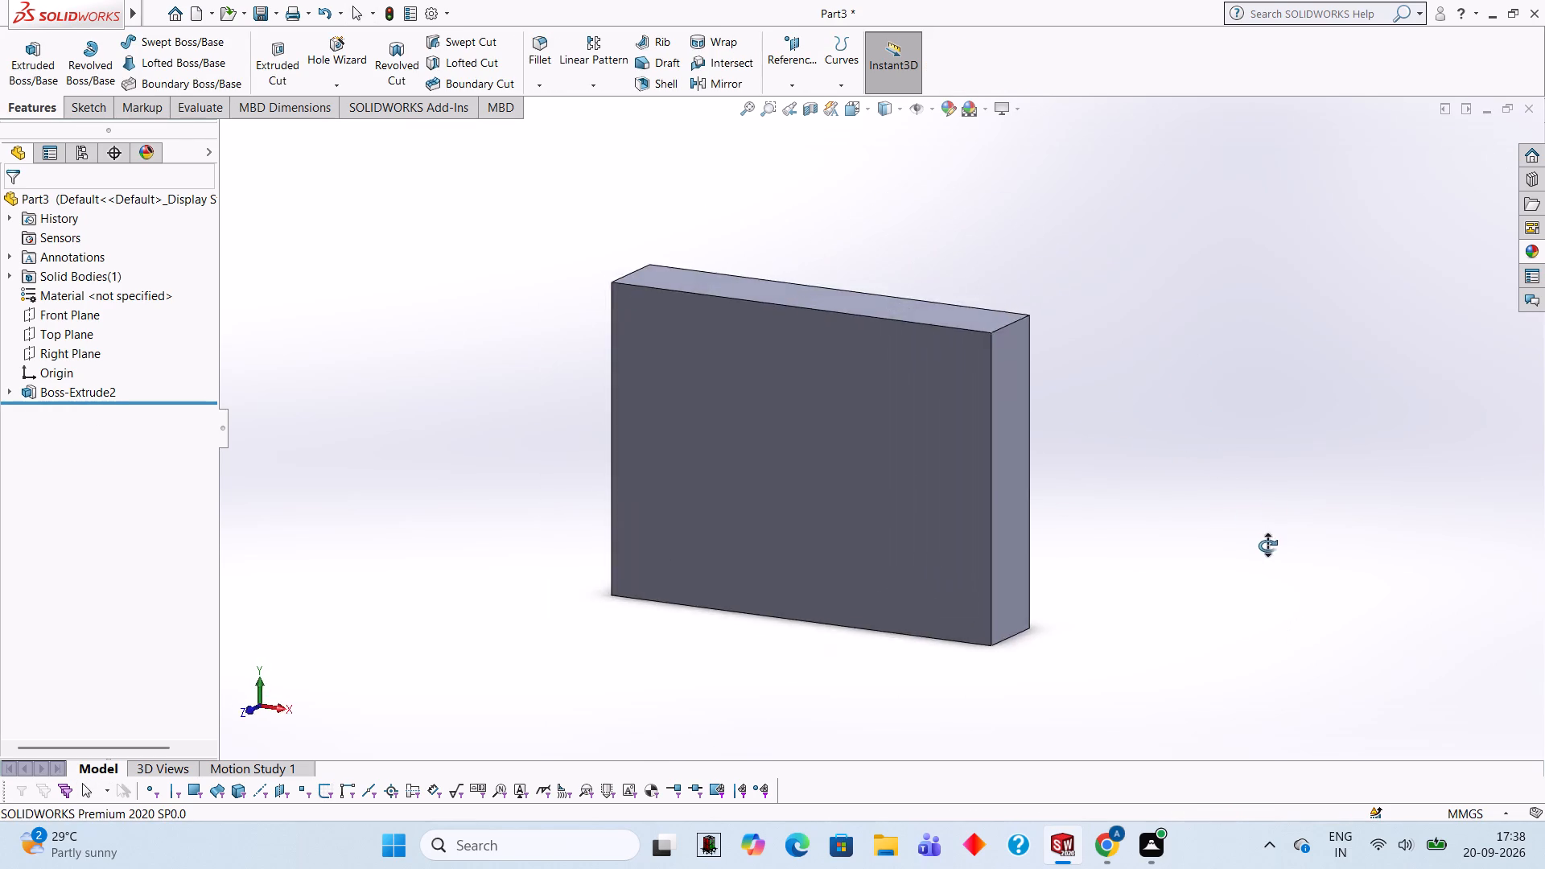
middle_click_drag(1267, 546, 1158, 480)
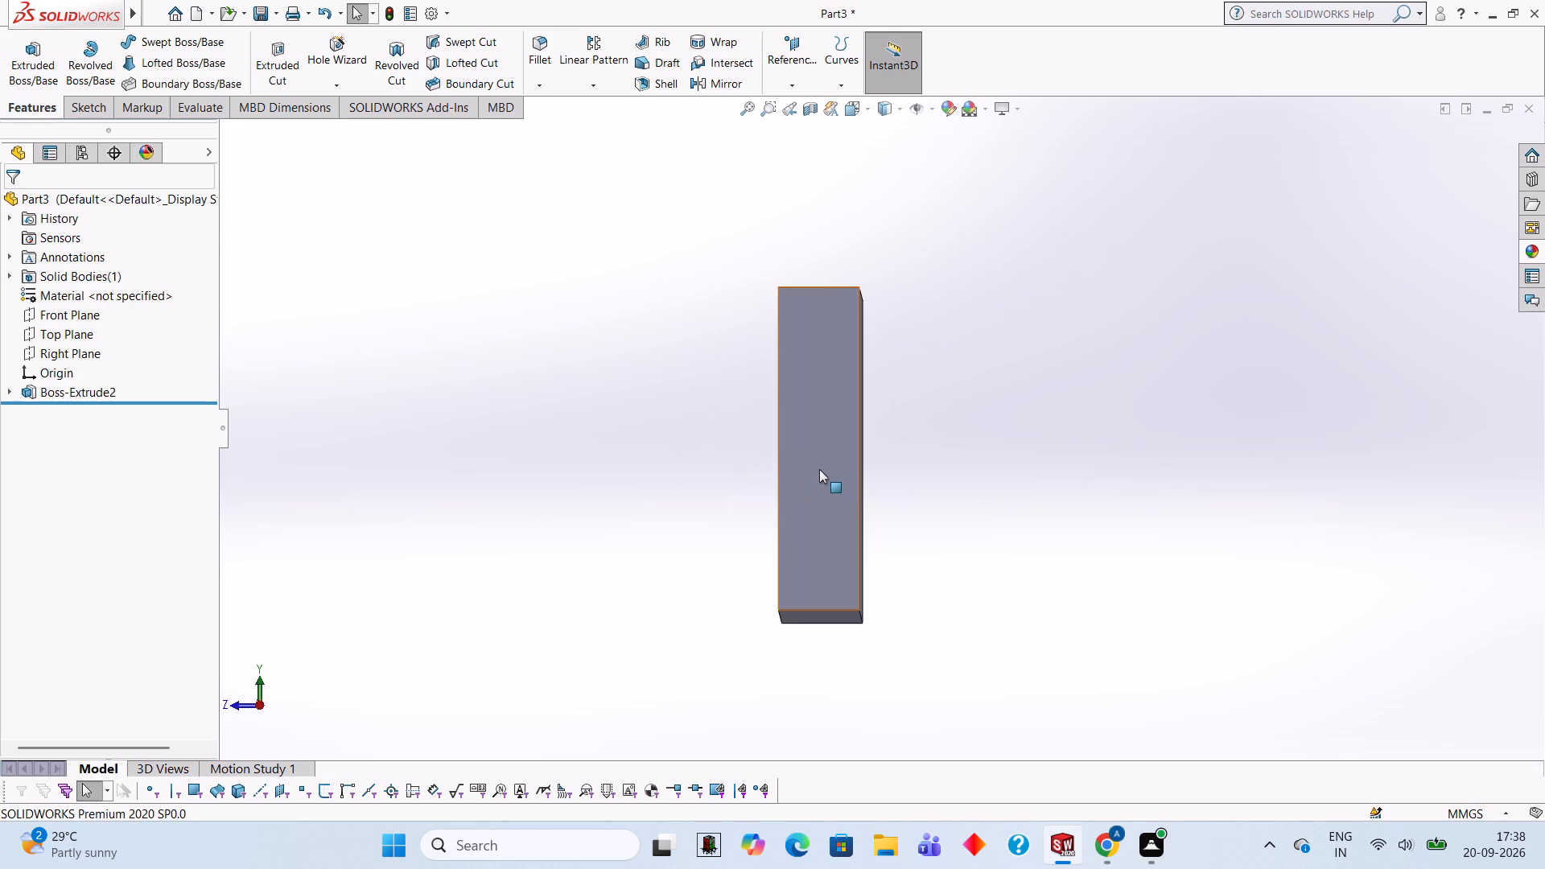
scroll(826, 469, "down", 1)
middle_click(826, 469)
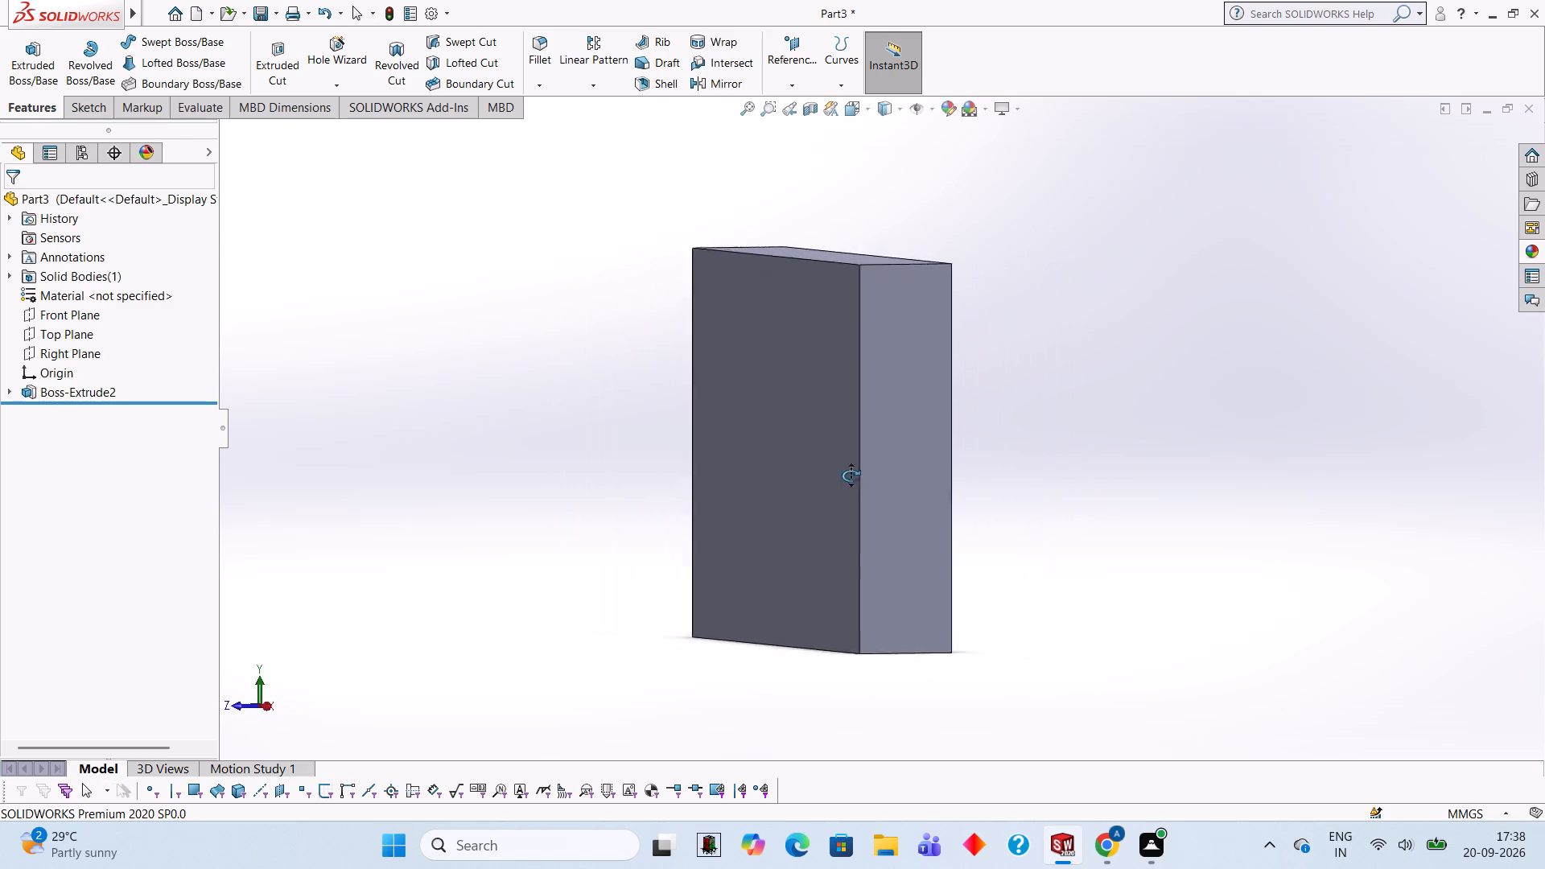
left_click(830, 468)
left_click(906, 414)
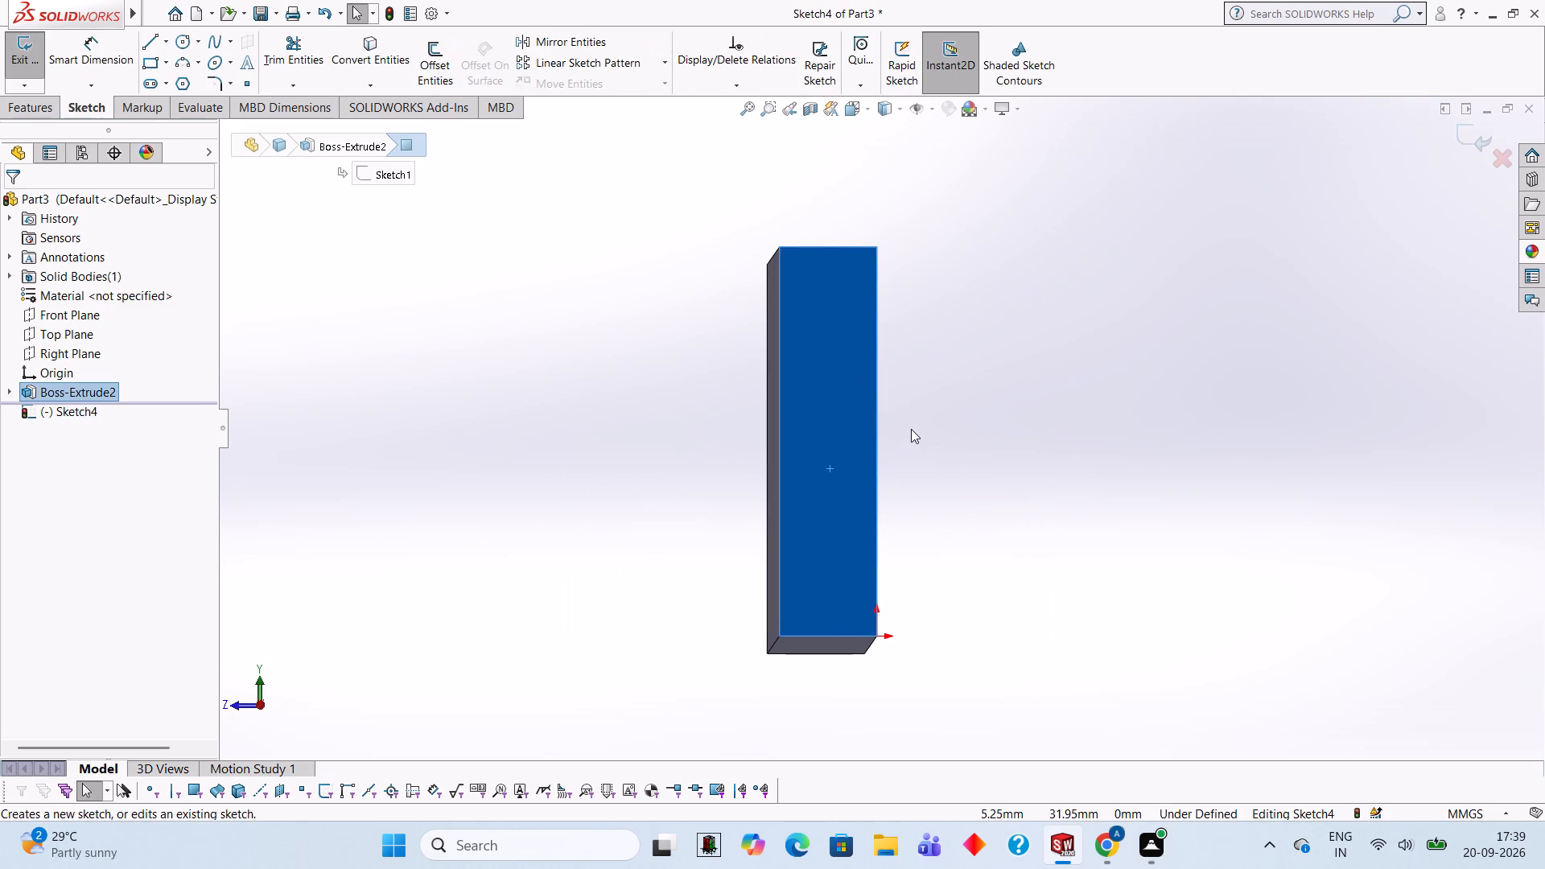
key("ctrl+8")
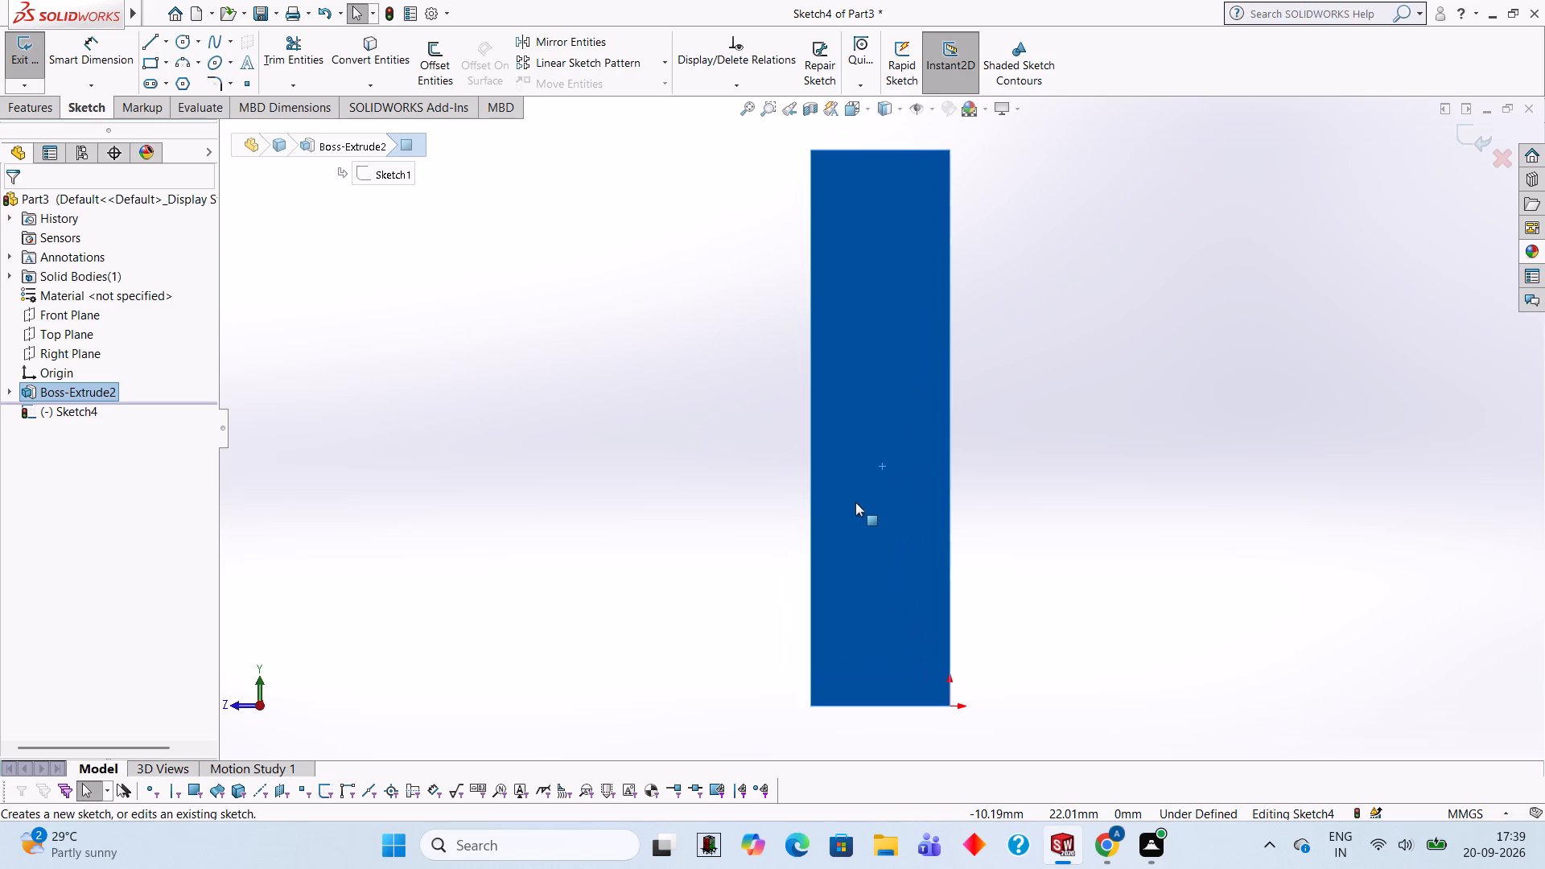
Draw a 30 × 60 mm line rectangle extending outward from the end face's front edge, starting at its upper corner.
left_click(153, 35)
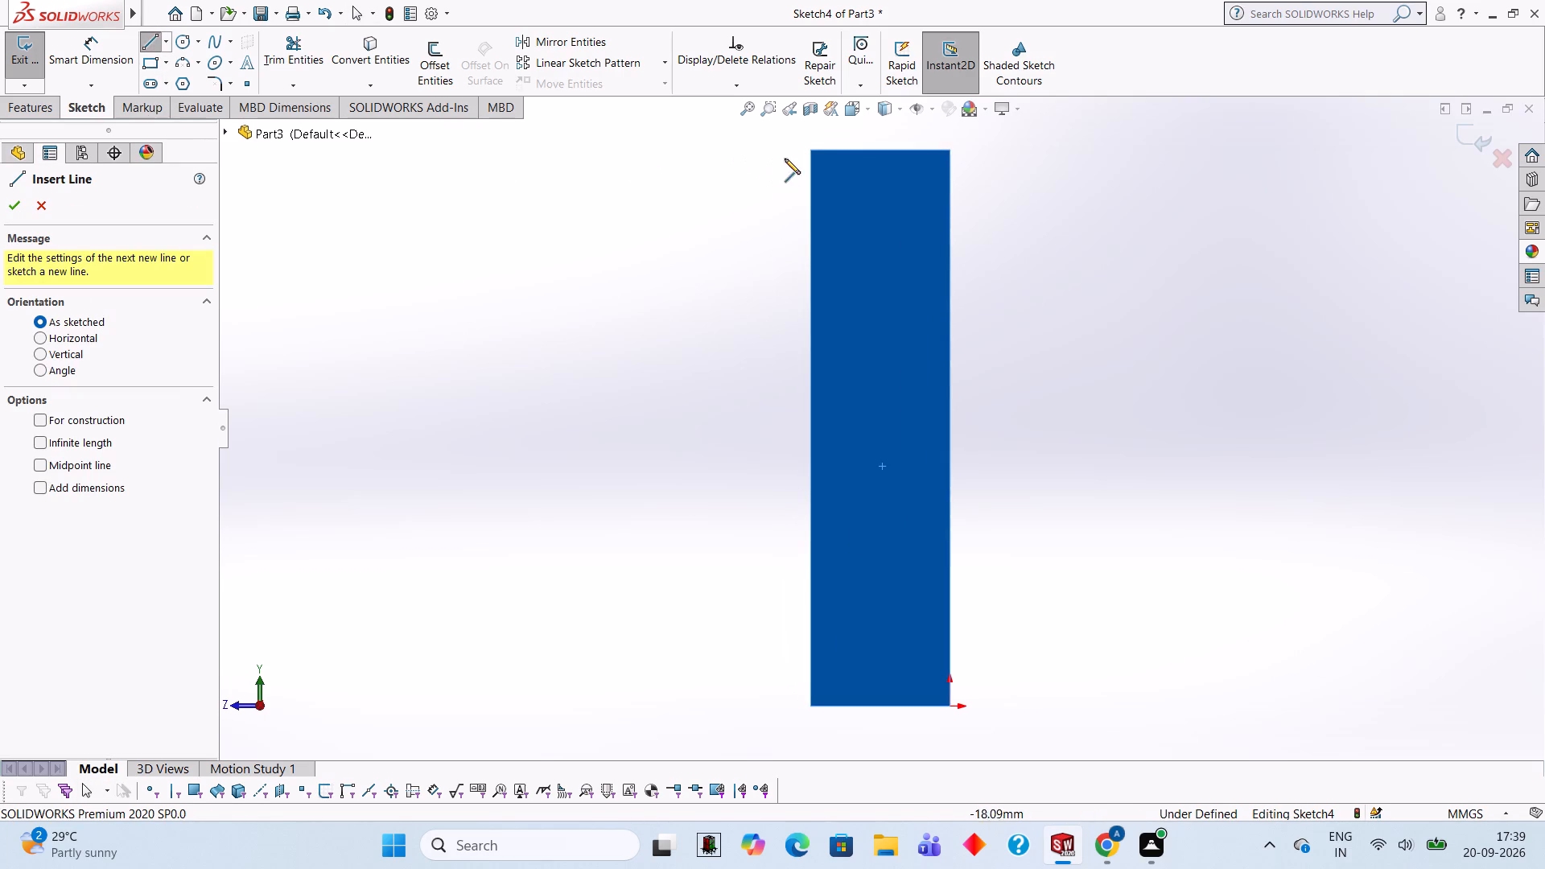
left_click(810, 152)
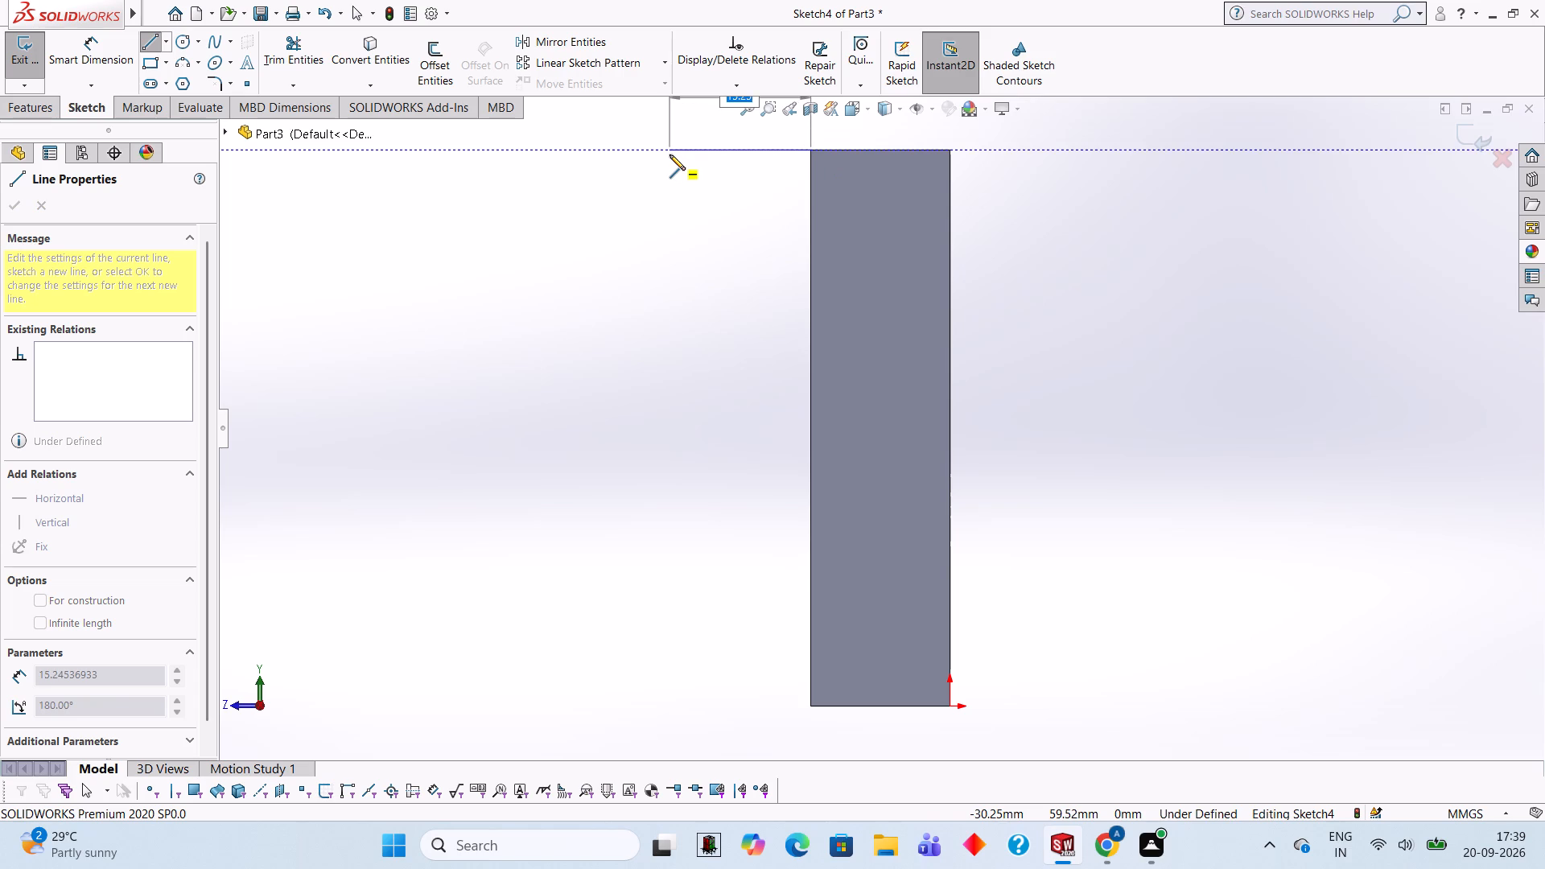
type("30")
key("Return")
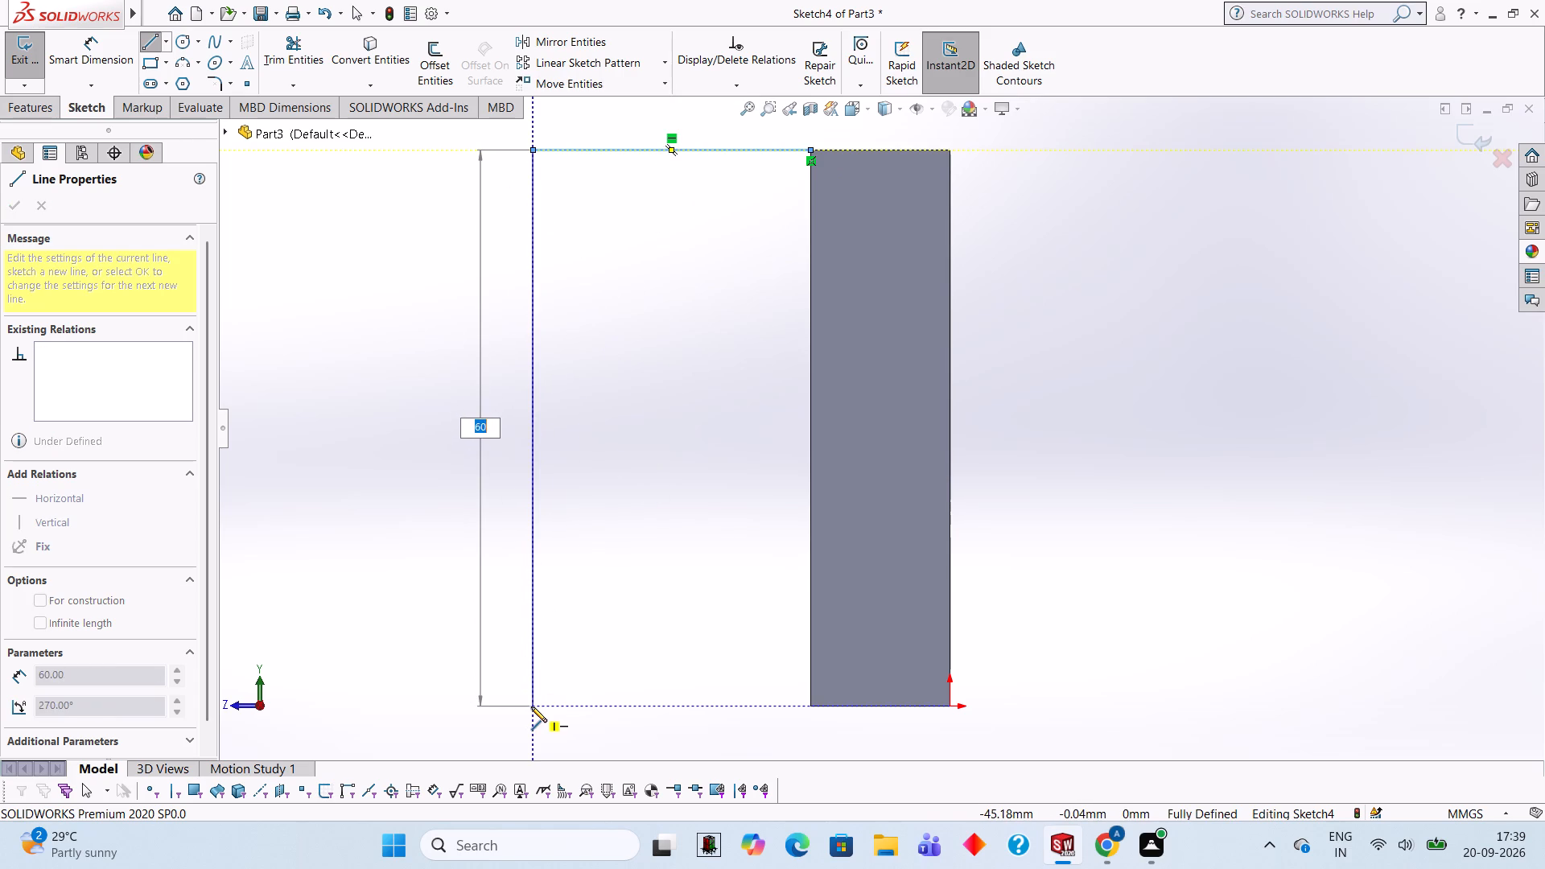
left_click(531, 706)
left_click(807, 703)
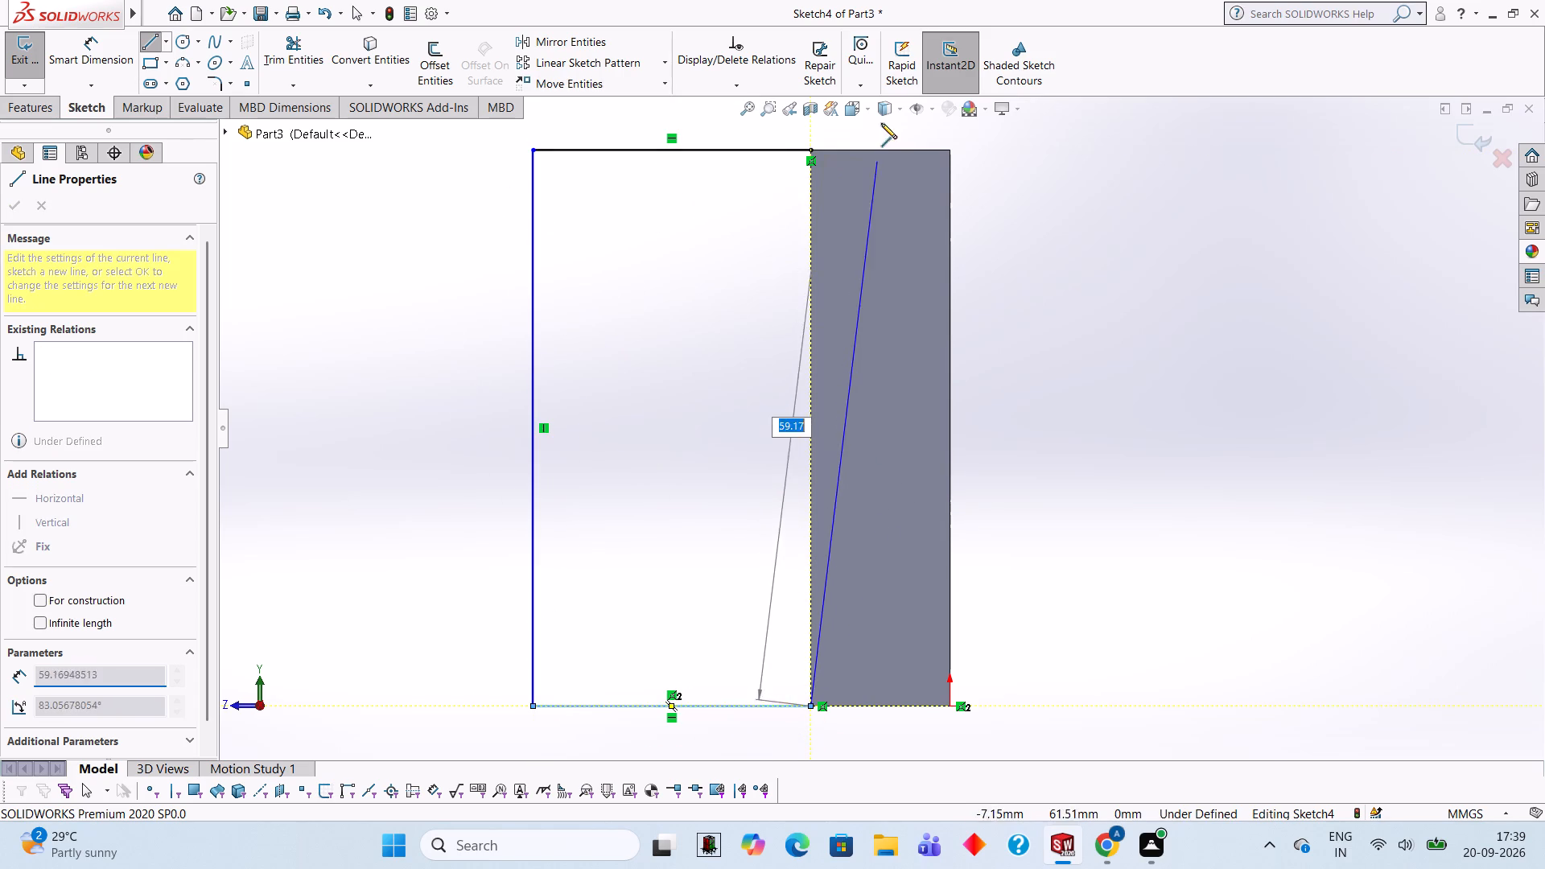
left_click(810, 148)
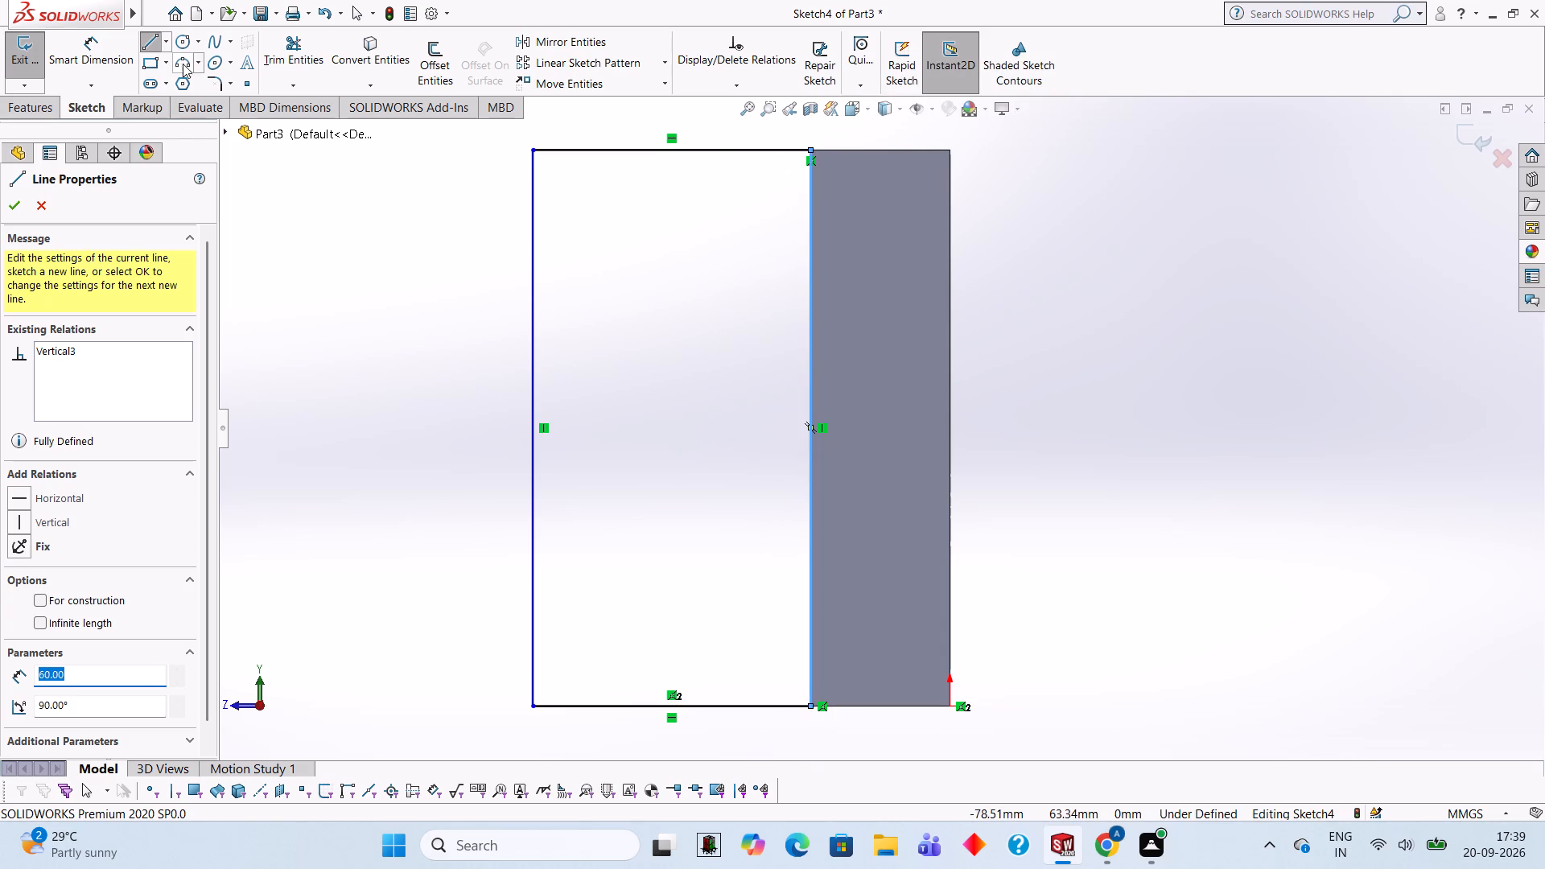
Draw a 60 mm diameter circle centred on the midpoint of the rectangle's outer vertical line.
left_click(180, 37)
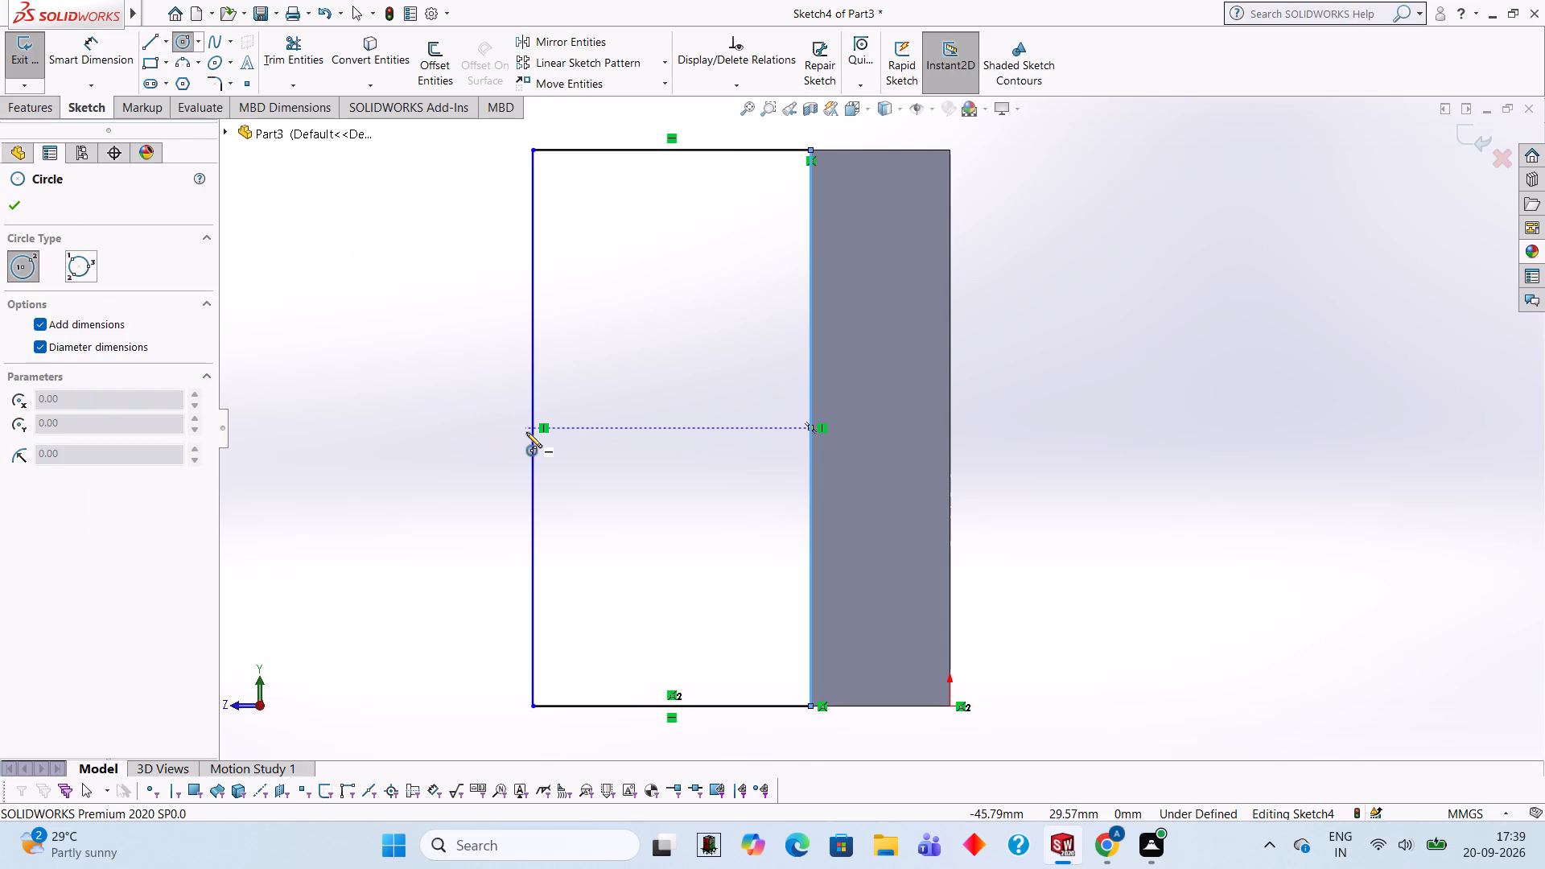
left_click(531, 427)
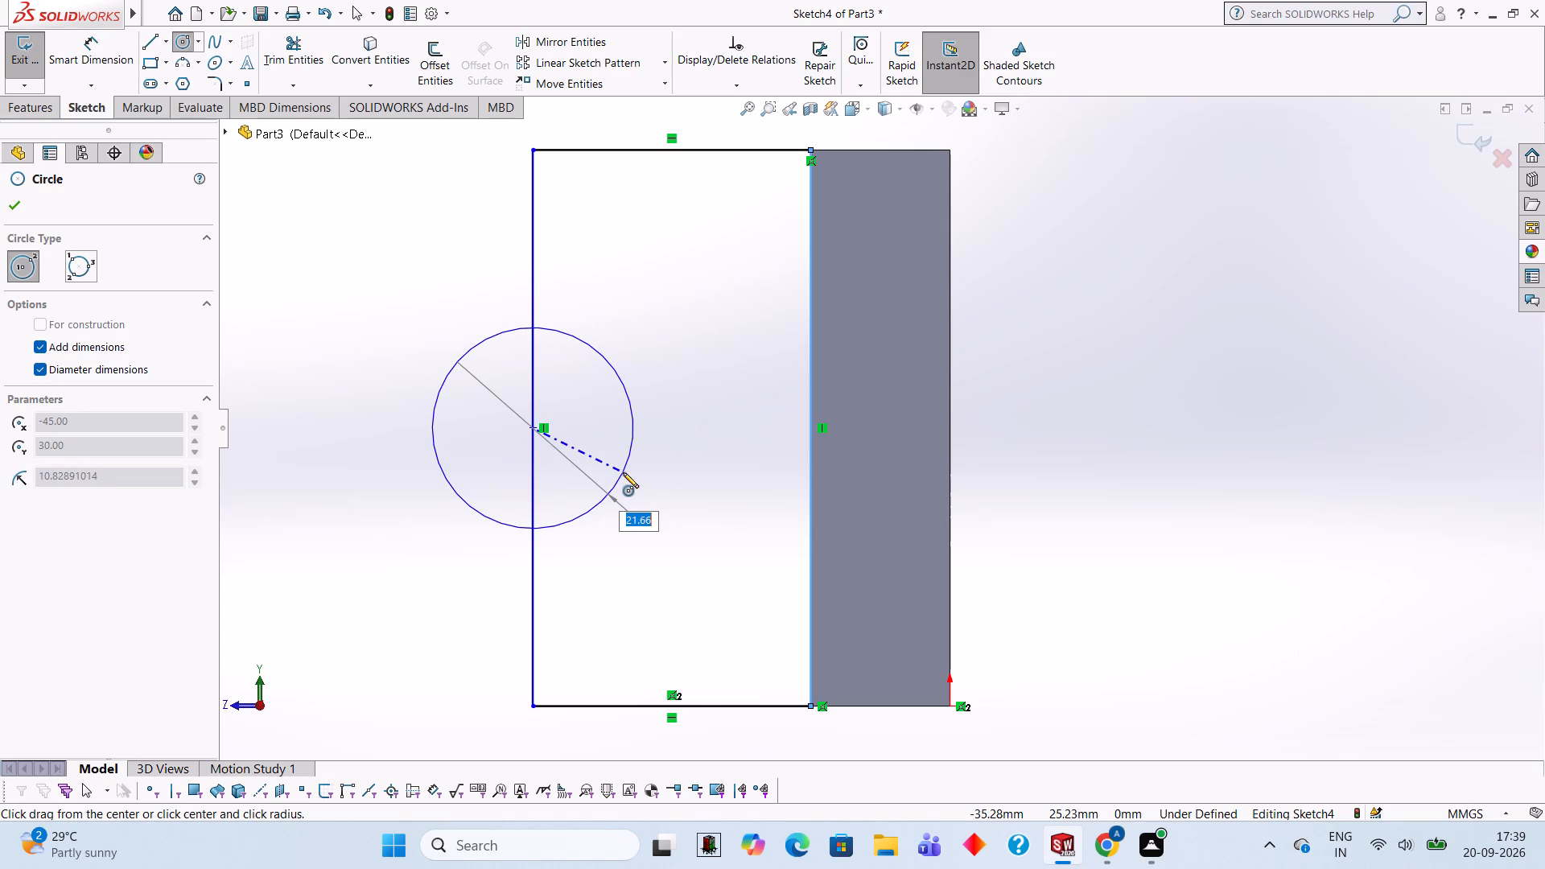
type("60")
key("Return")
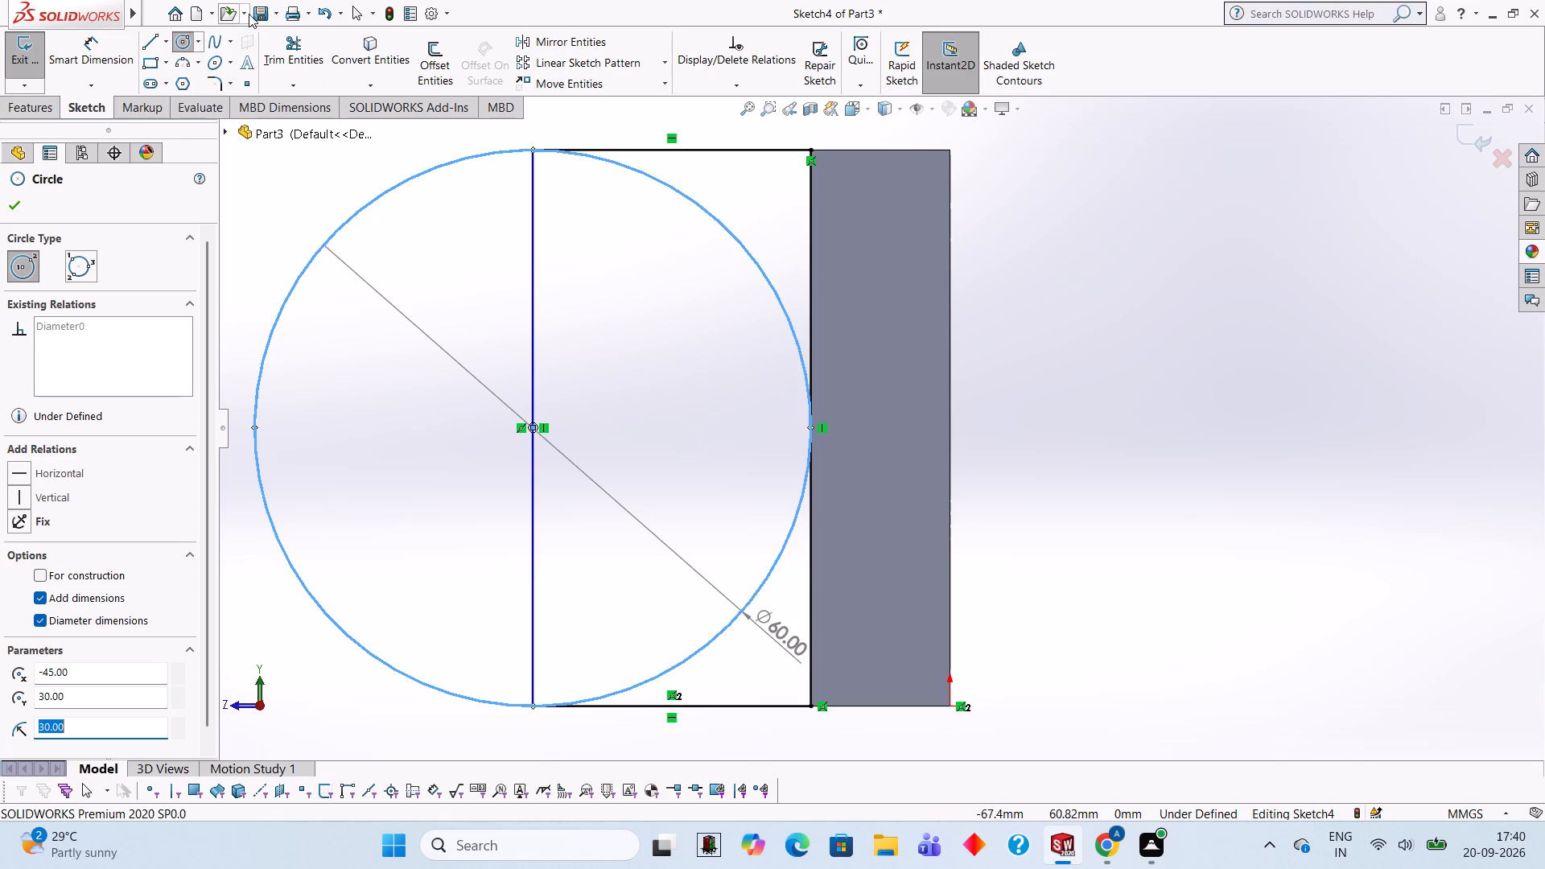
Trim the circle's half inside the rectangle and the rectangle's outer vertical line, leaving a round-ended profile.
left_click(320, 56)
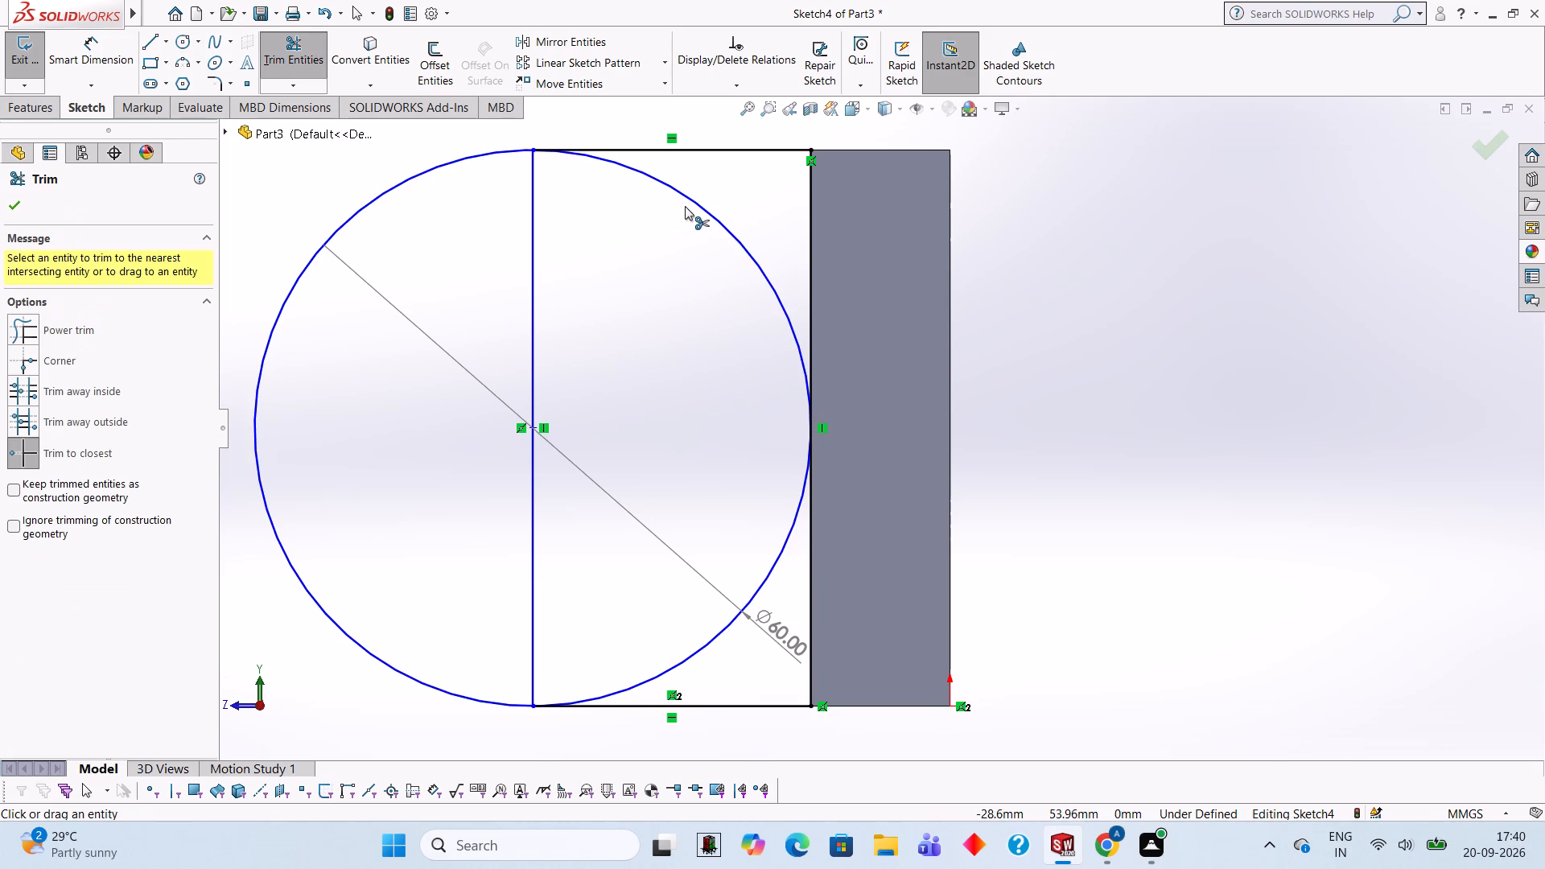
left_click(689, 200)
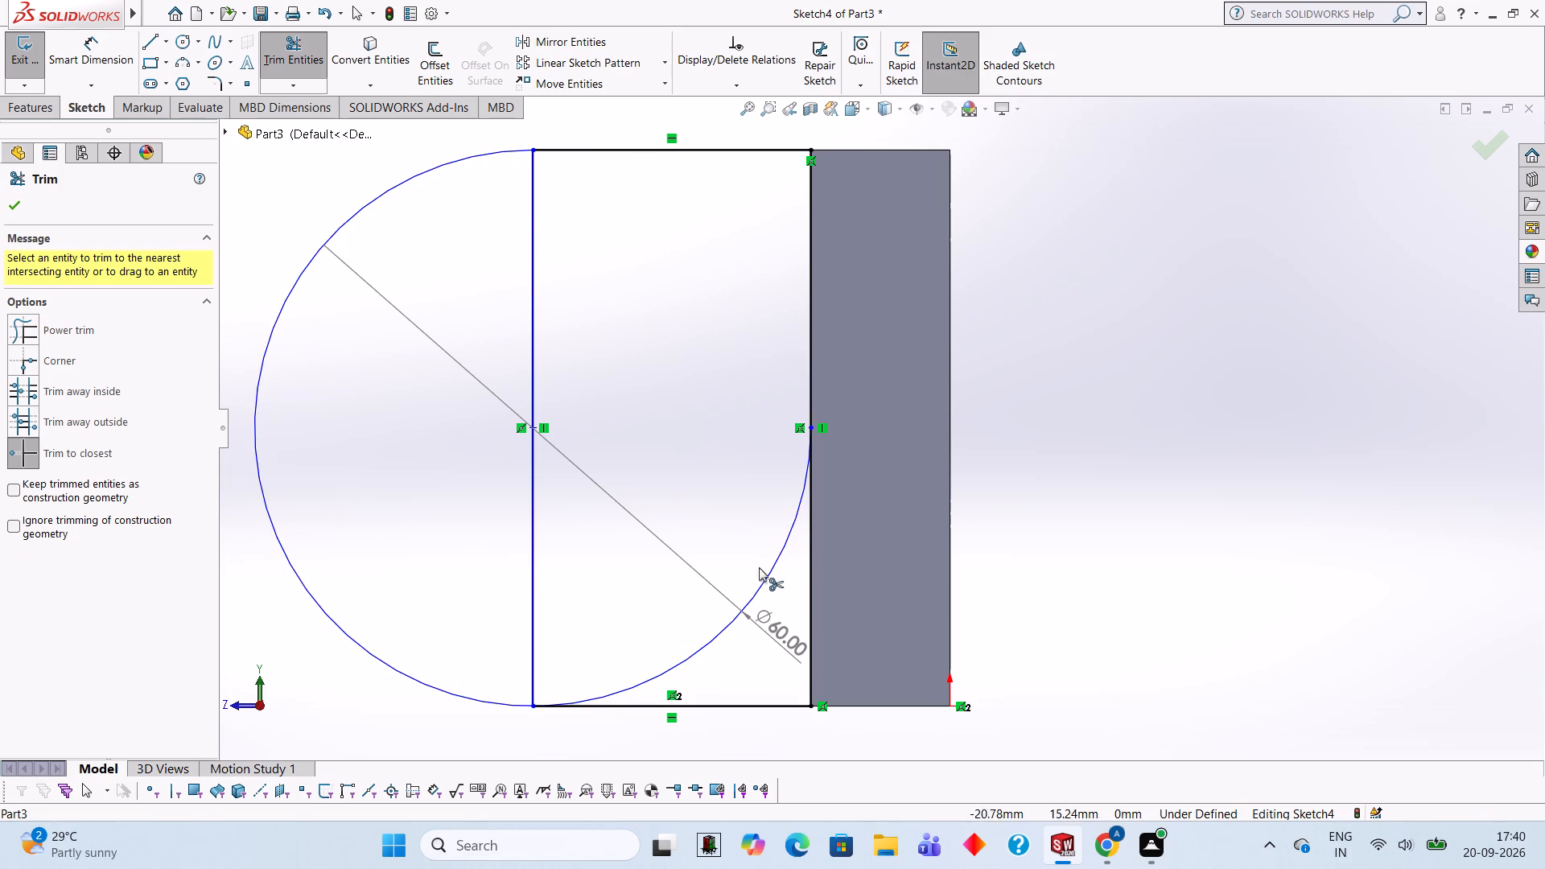
left_click(766, 579)
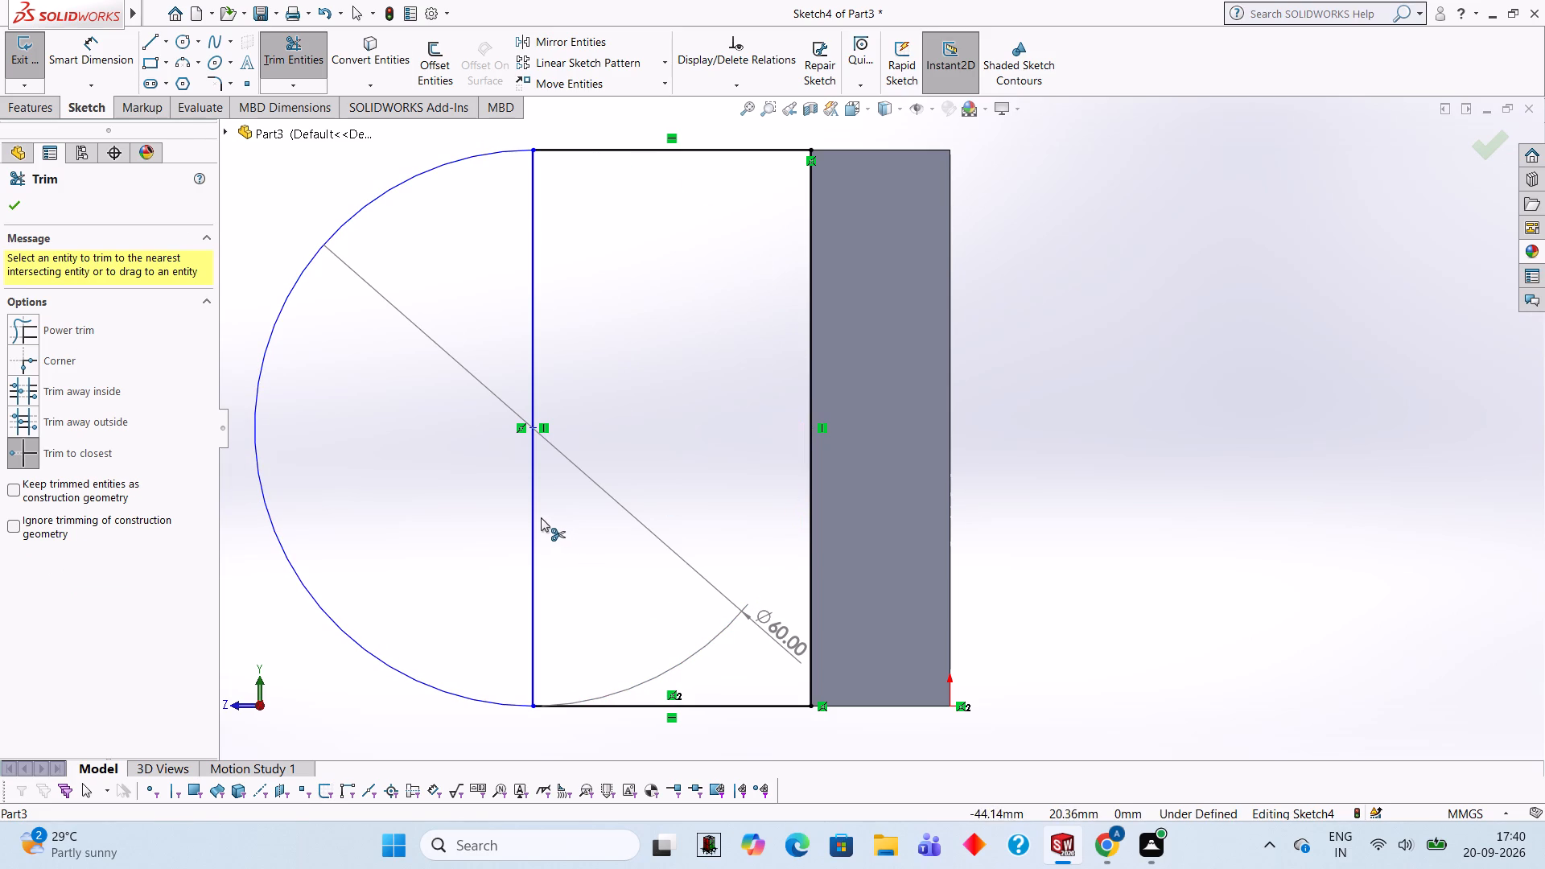
left_click(534, 517)
left_click(844, 437)
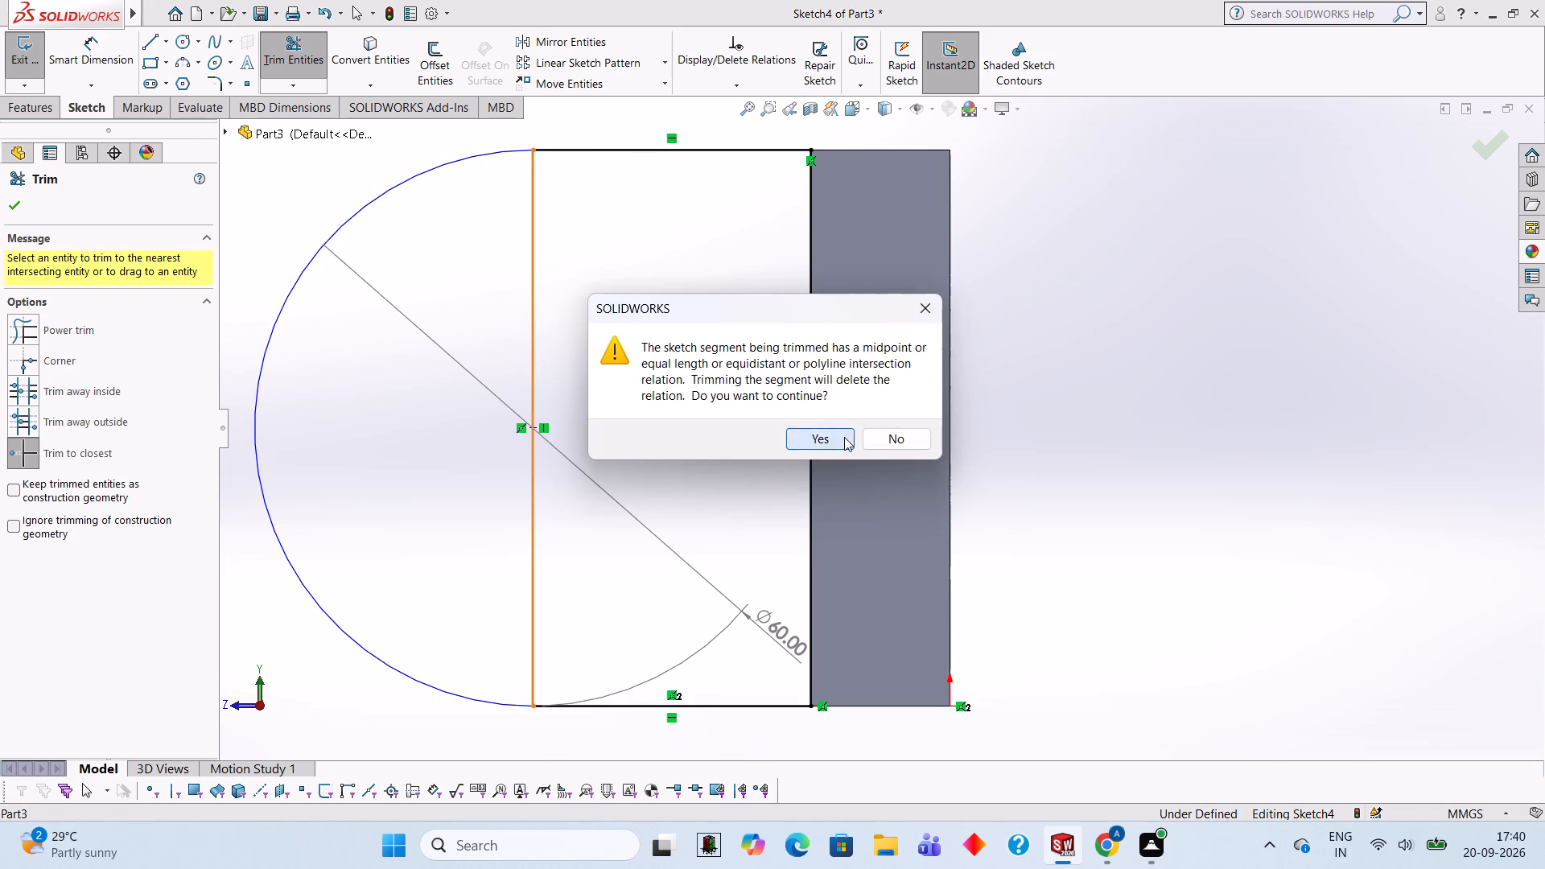
Extrude the round-ended profile as a blind boss 20 mm deep, reversed so it runs back along the plate, with merged result.
scroll(608, 430, "up", 3)
scroll(605, 420, "down", 1)
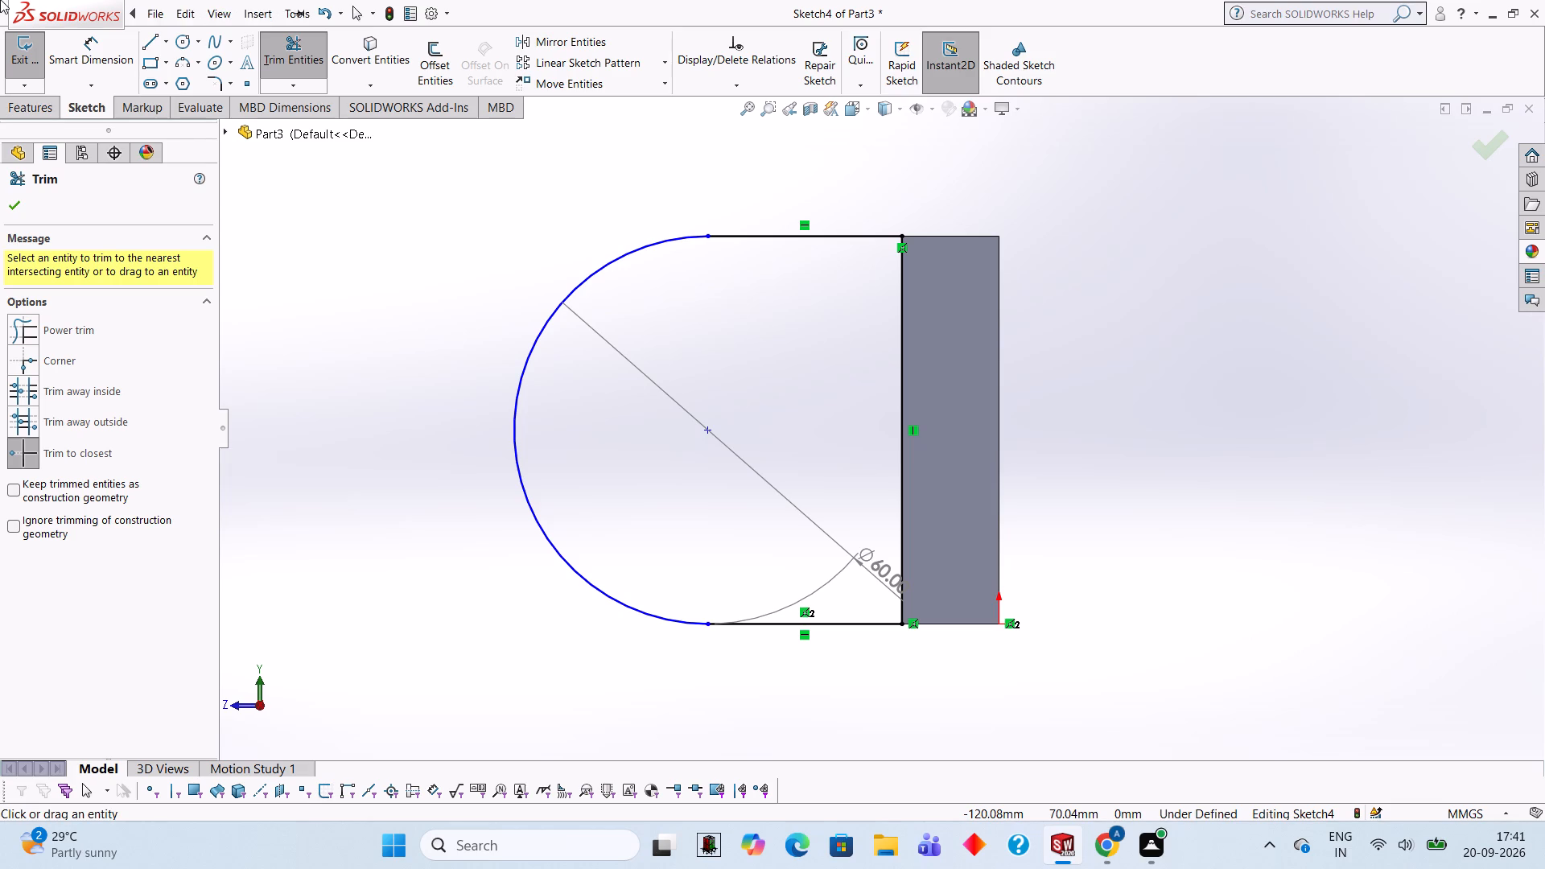
left_click(33, 106)
left_click(39, 68)
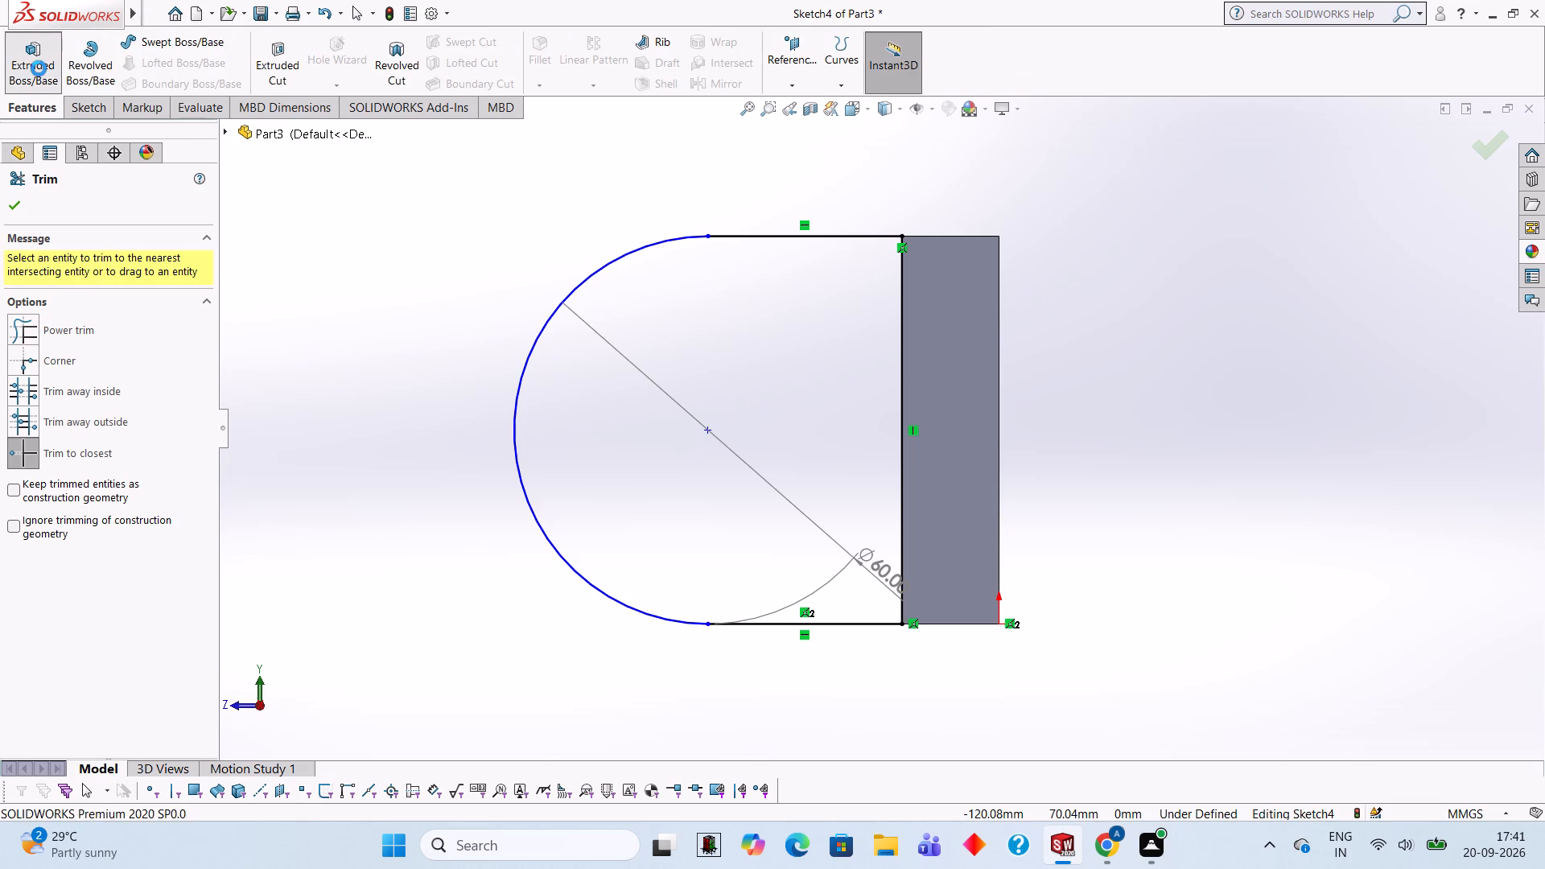
middle_click_drag(562, 242, 707, 291)
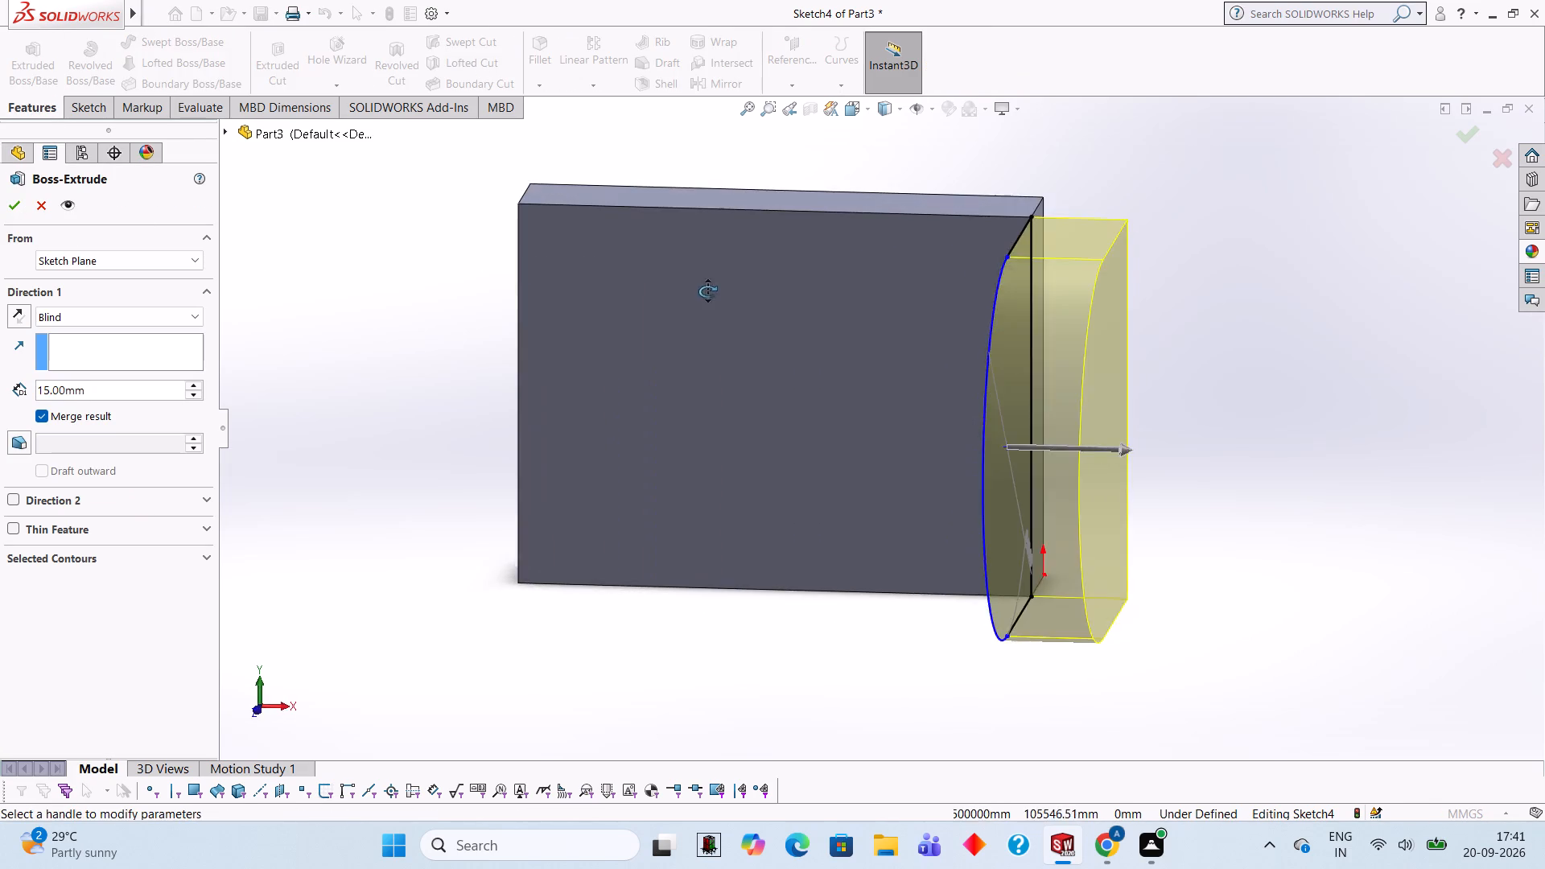
middle_click_drag(707, 291, 678, 294)
left_click(12, 319)
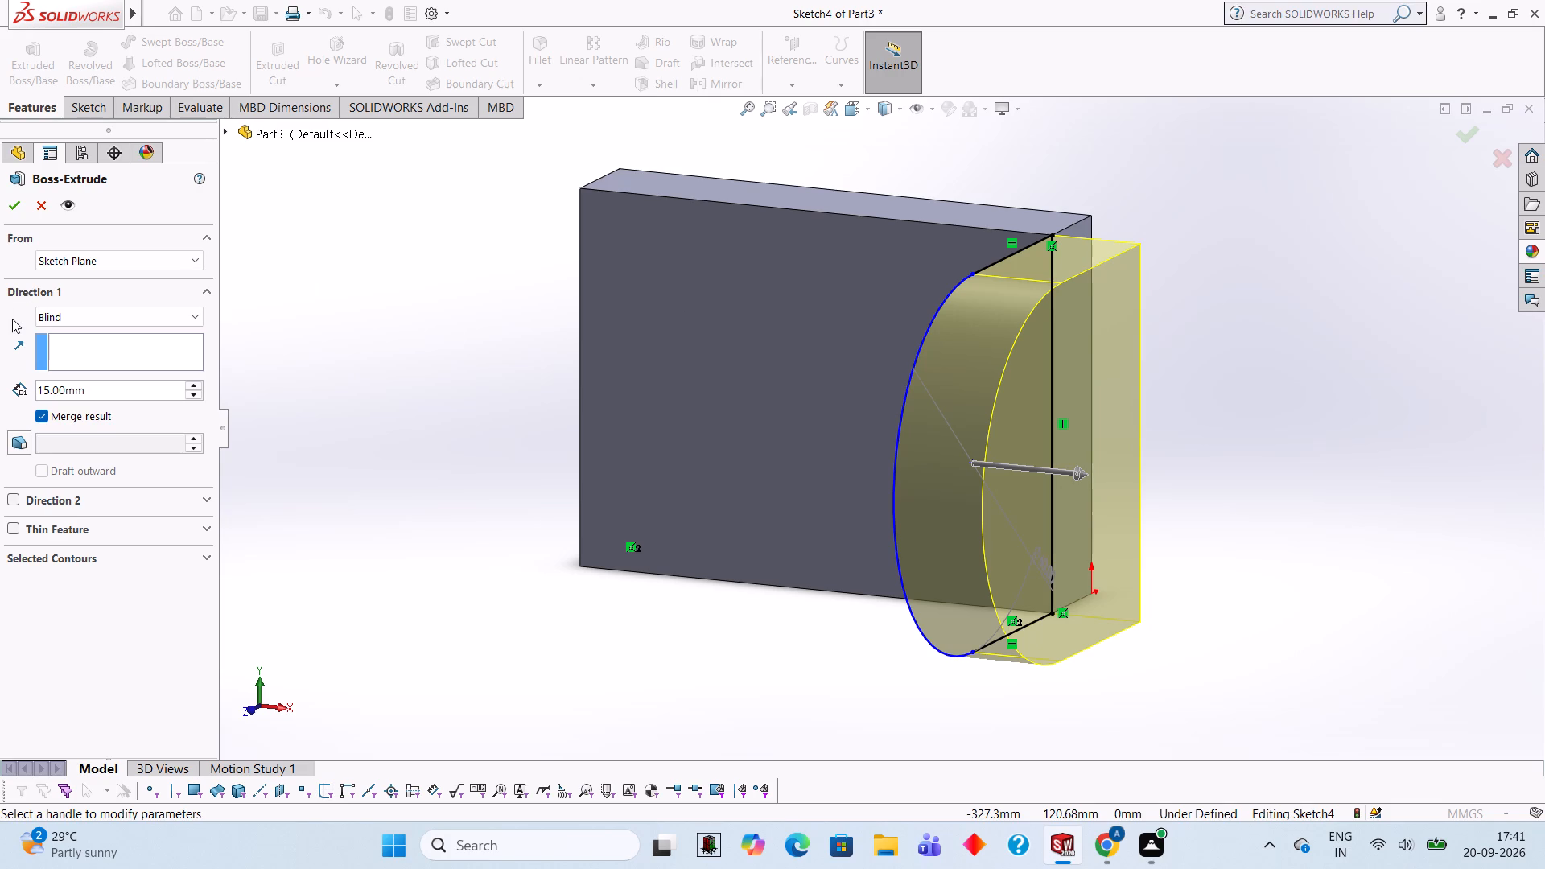
left_click(119, 397)
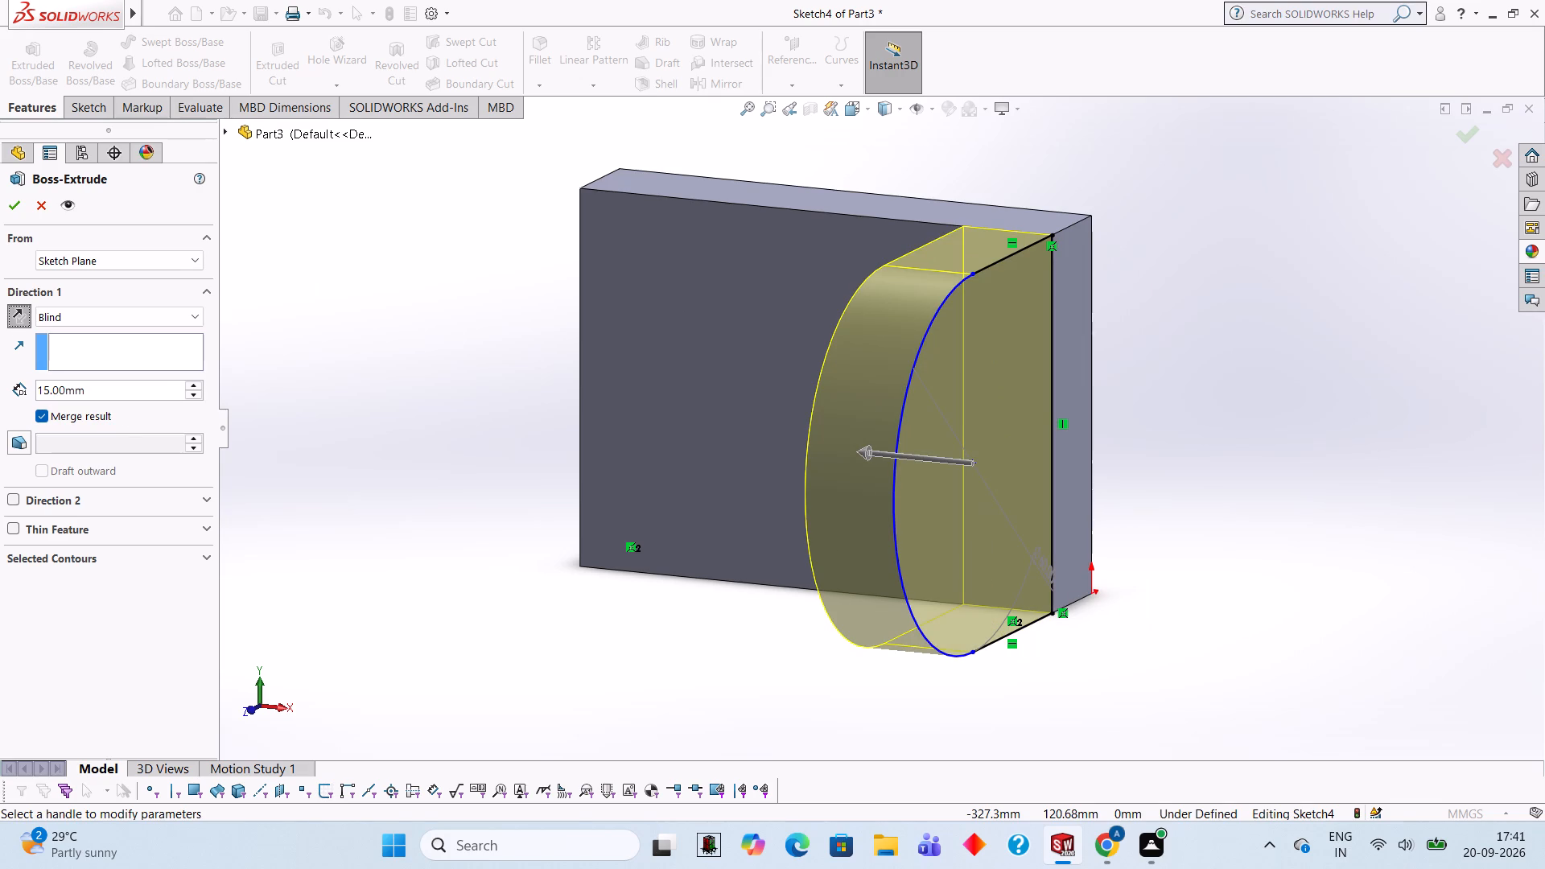
key("BackSpace")
key("BackSpace")
key("BackSpace")
key("BackSpace")
key("BackSpace")
key("BackSpace")
key("BackSpace")
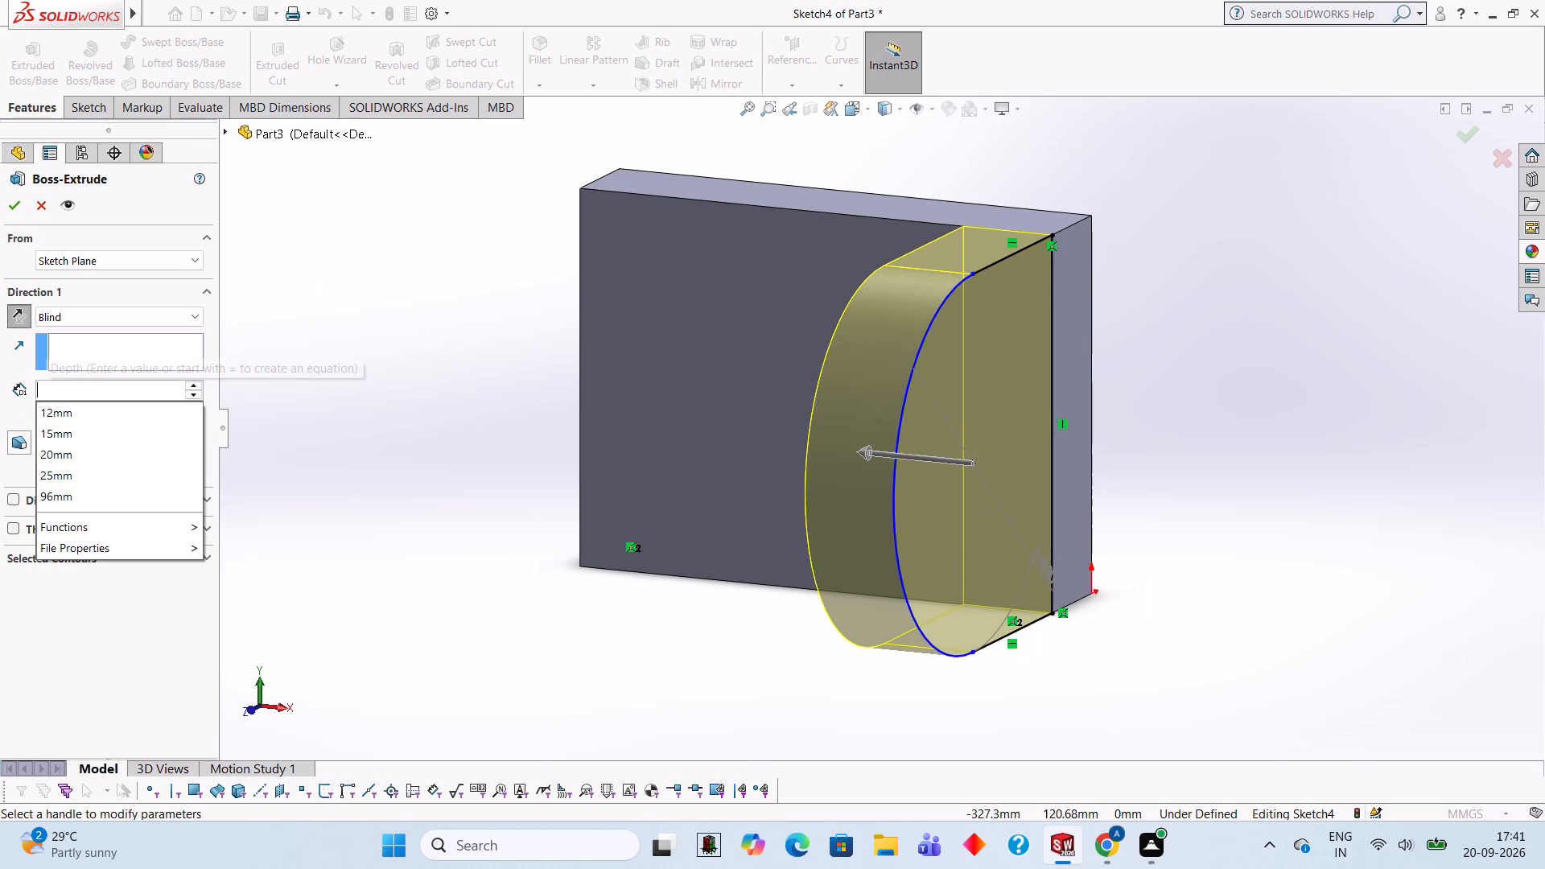
type("20")
key("Return")
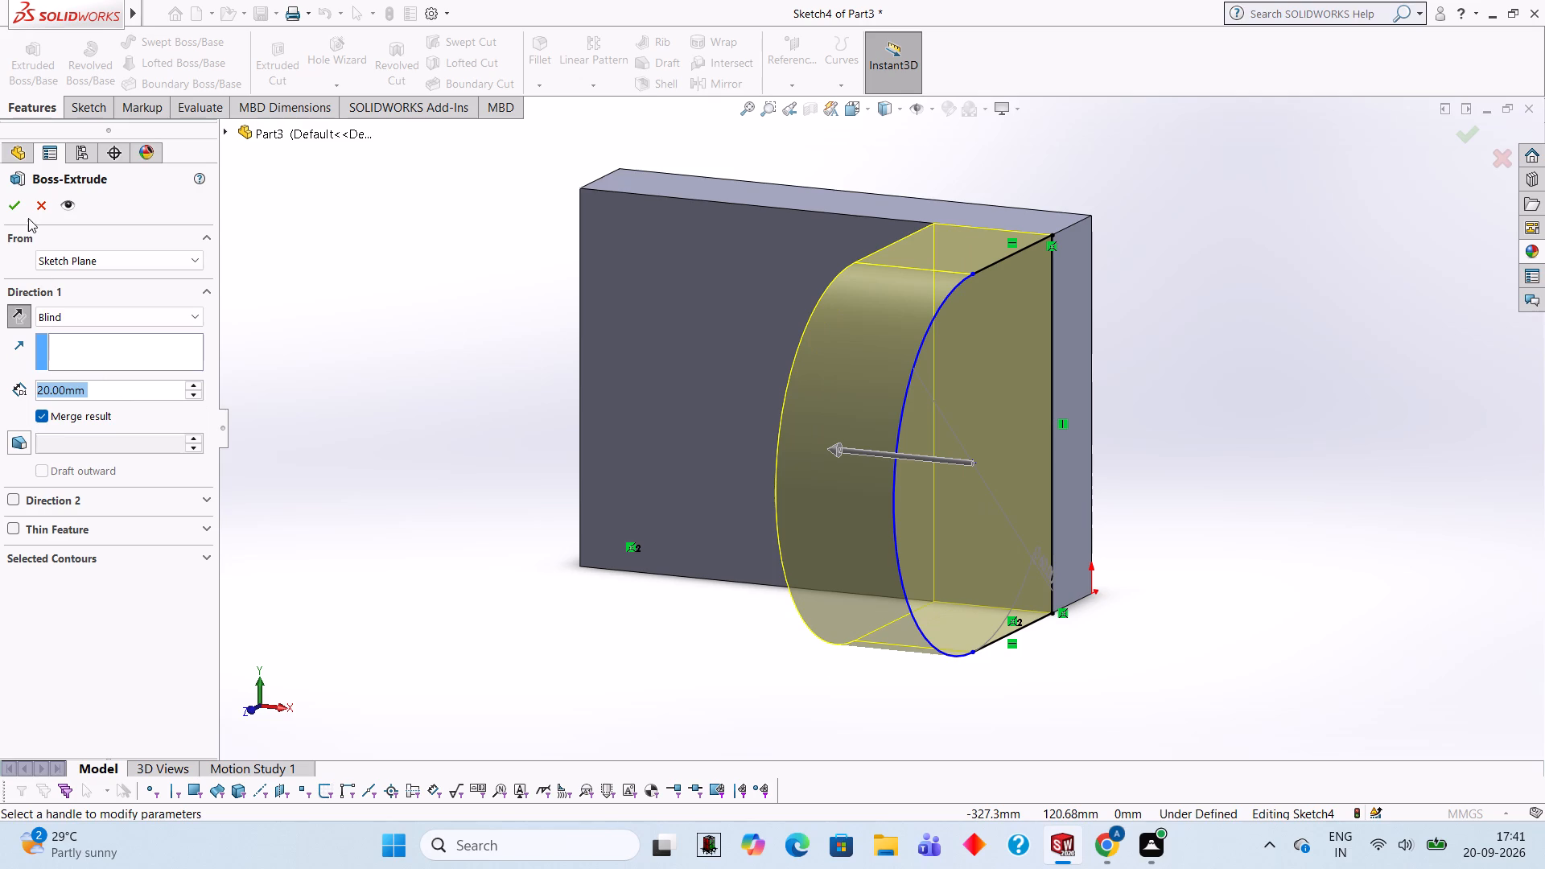
left_click(6, 208)
Start a new sketch on the boss's round-ended inner face, on the side towards the plate's far end, and view it face-on.
middle_click_drag(780, 287, 882, 288)
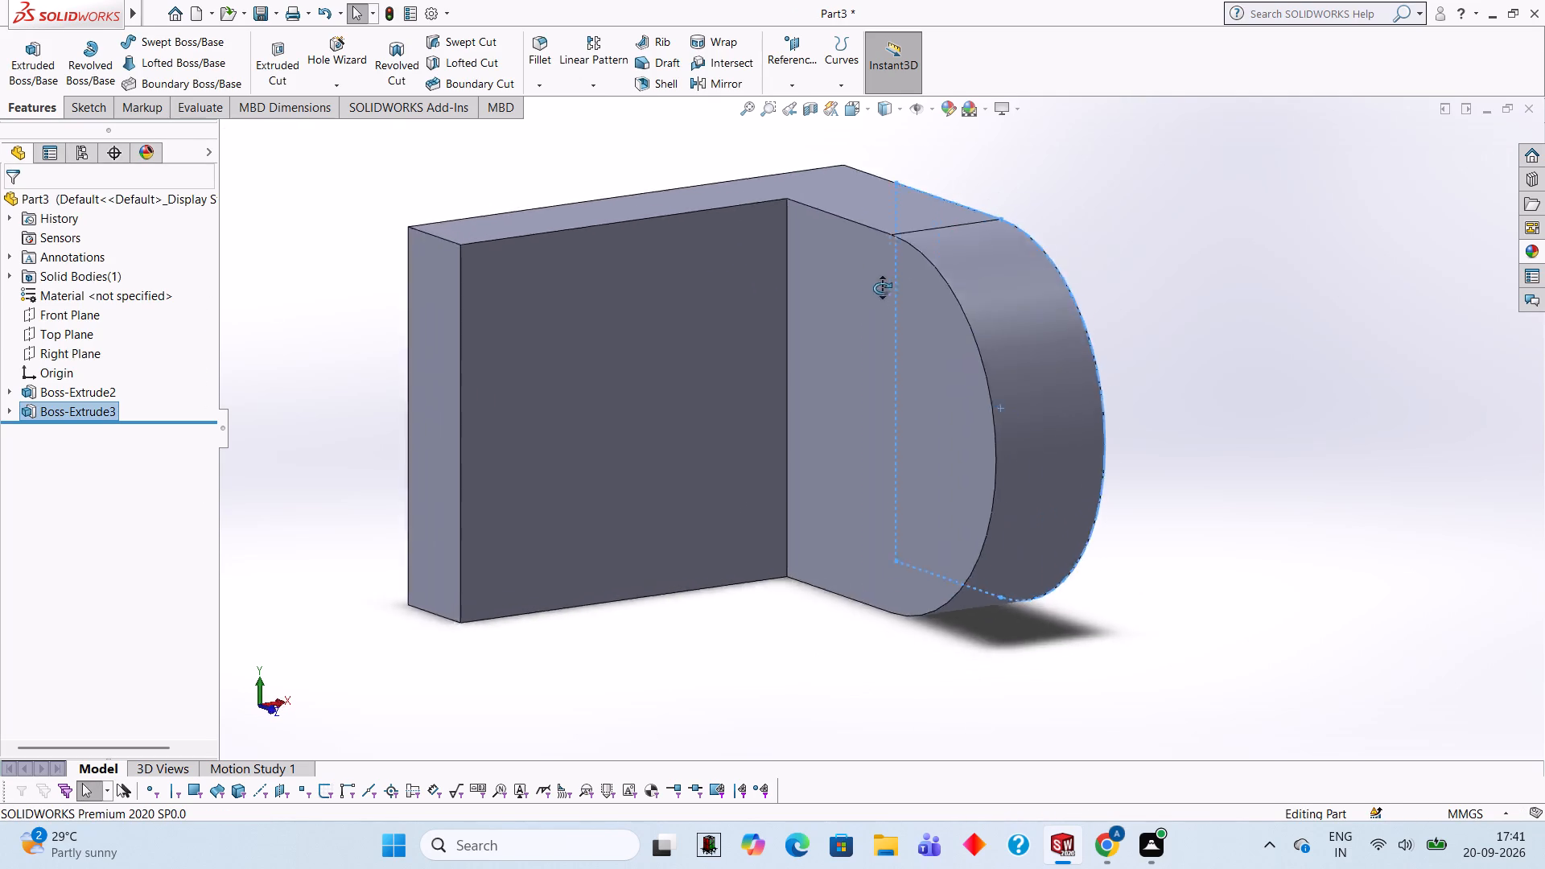
middle_click_drag(882, 288, 863, 223)
middle_click_drag(669, 440, 566, 235)
middle_click_drag(598, 474, 598, 449)
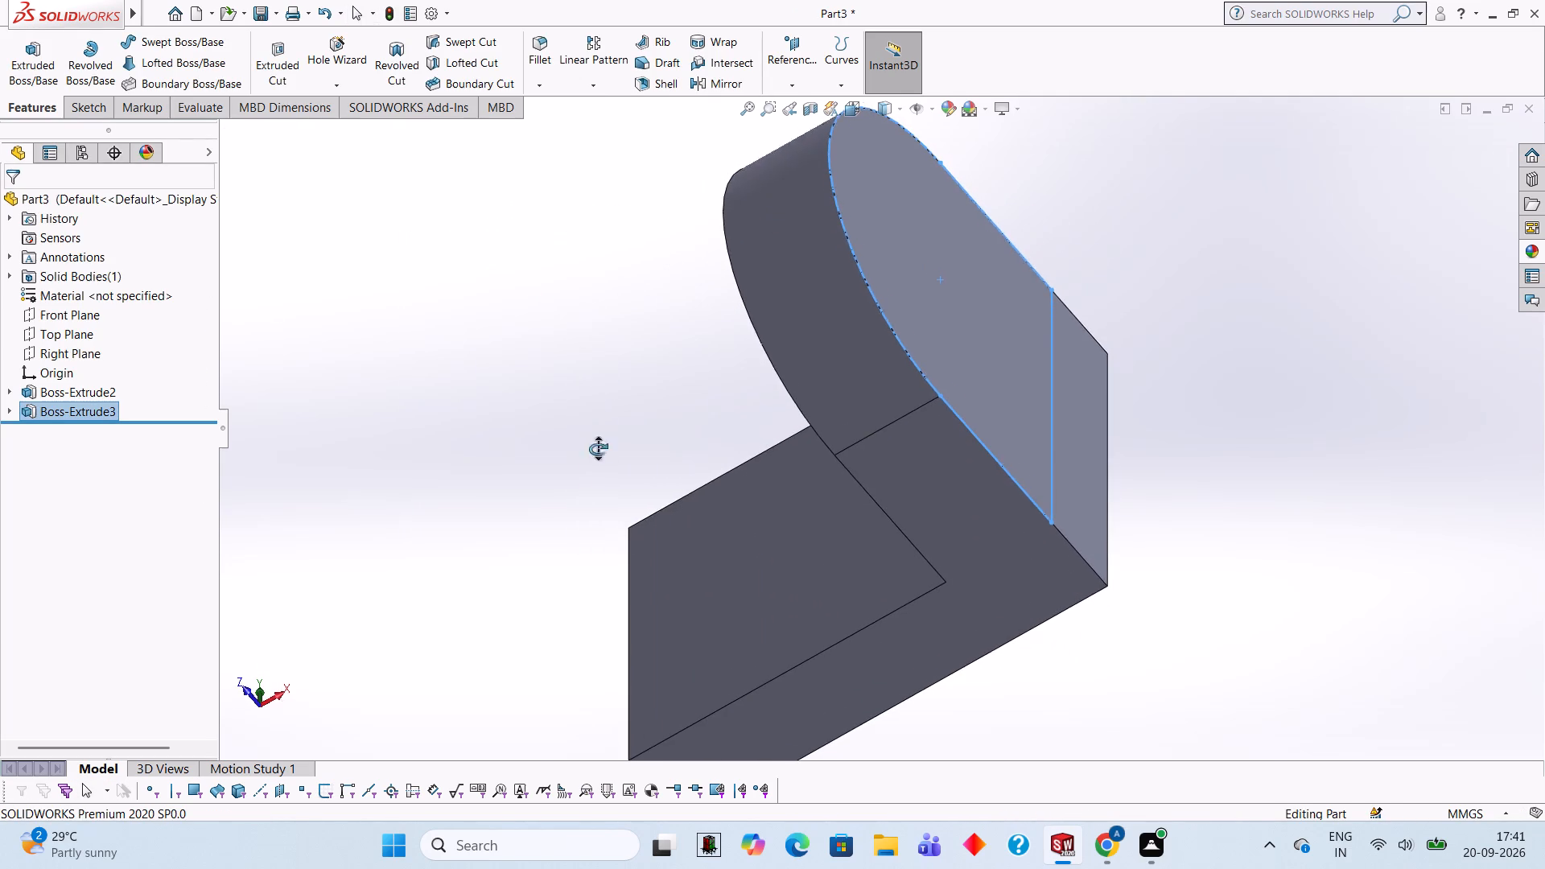
middle_click_drag(598, 449, 986, 830)
middle_click_drag(880, 336, 646, 241)
middle_click_drag(662, 349, 599, 240)
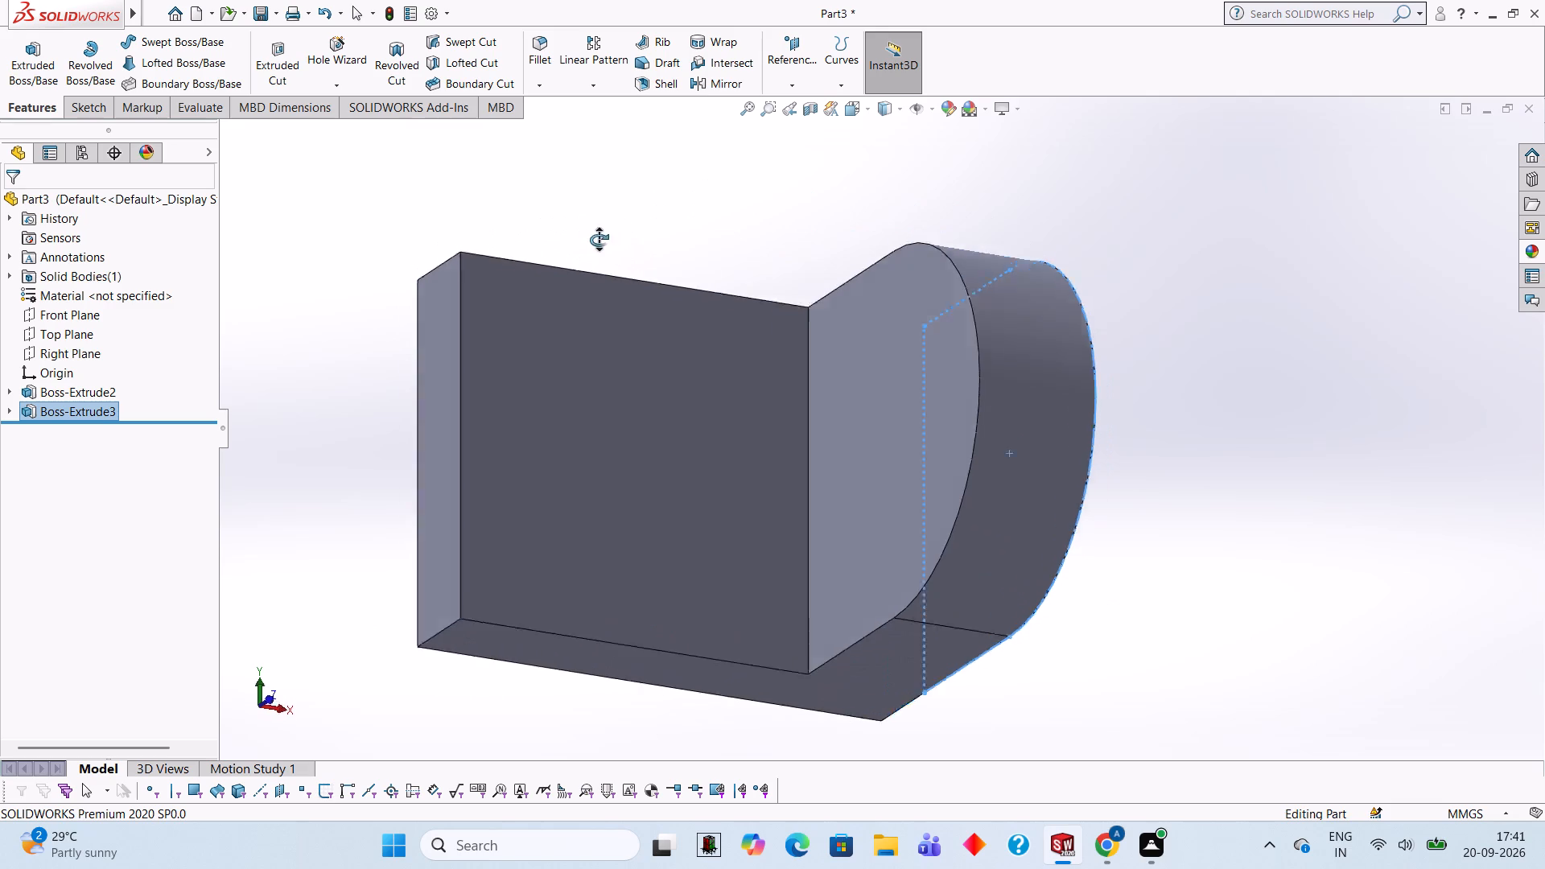
middle_click_drag(599, 240, 594, 245)
middle_click_drag(741, 235, 863, 265)
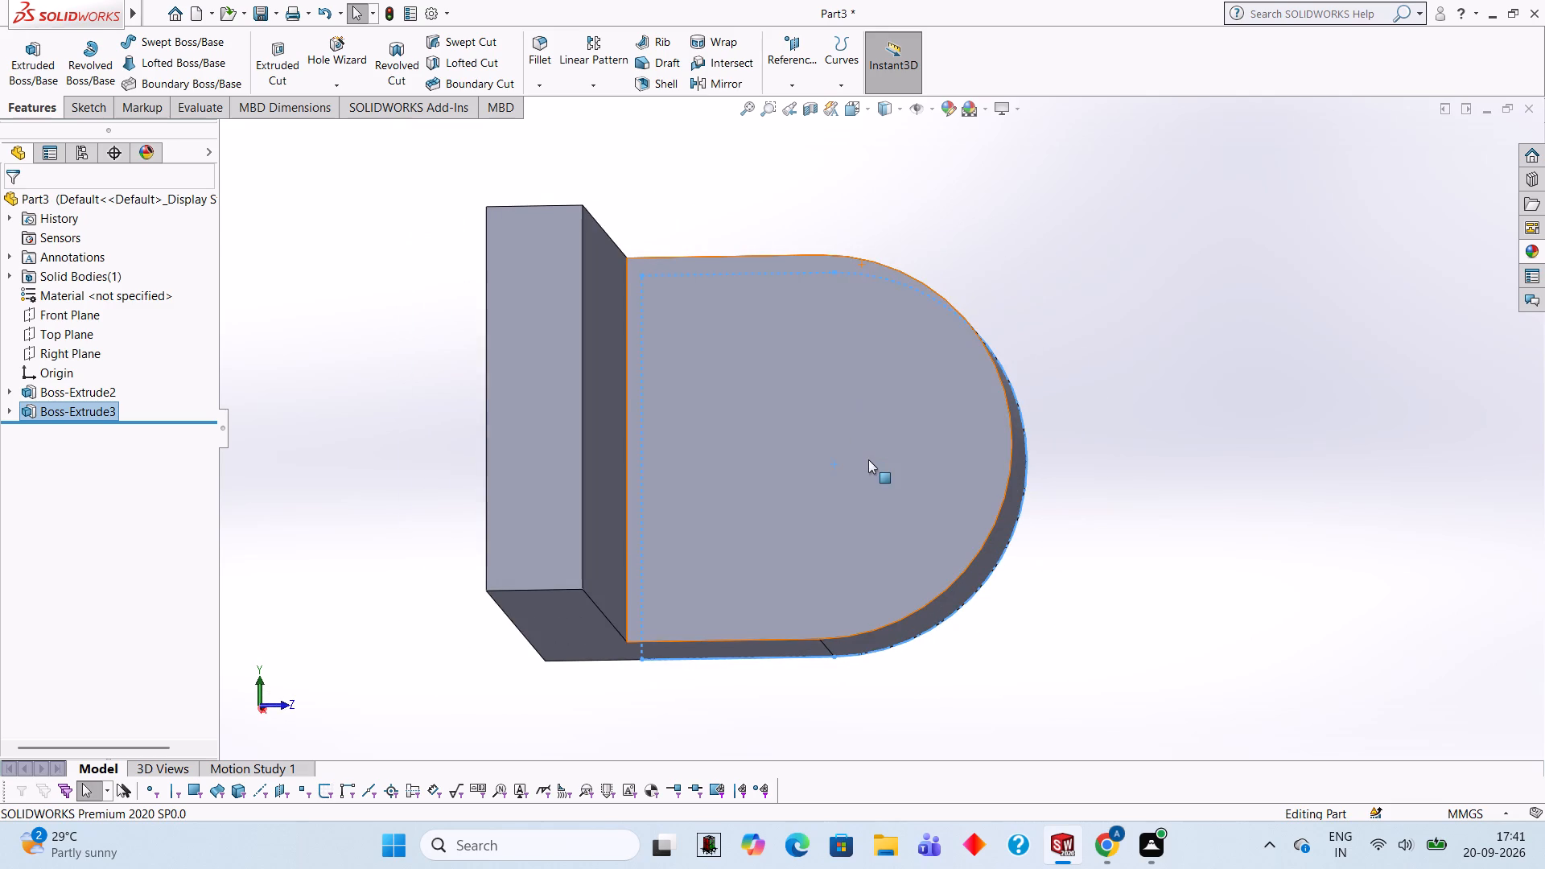
left_click(852, 439)
left_click(928, 385)
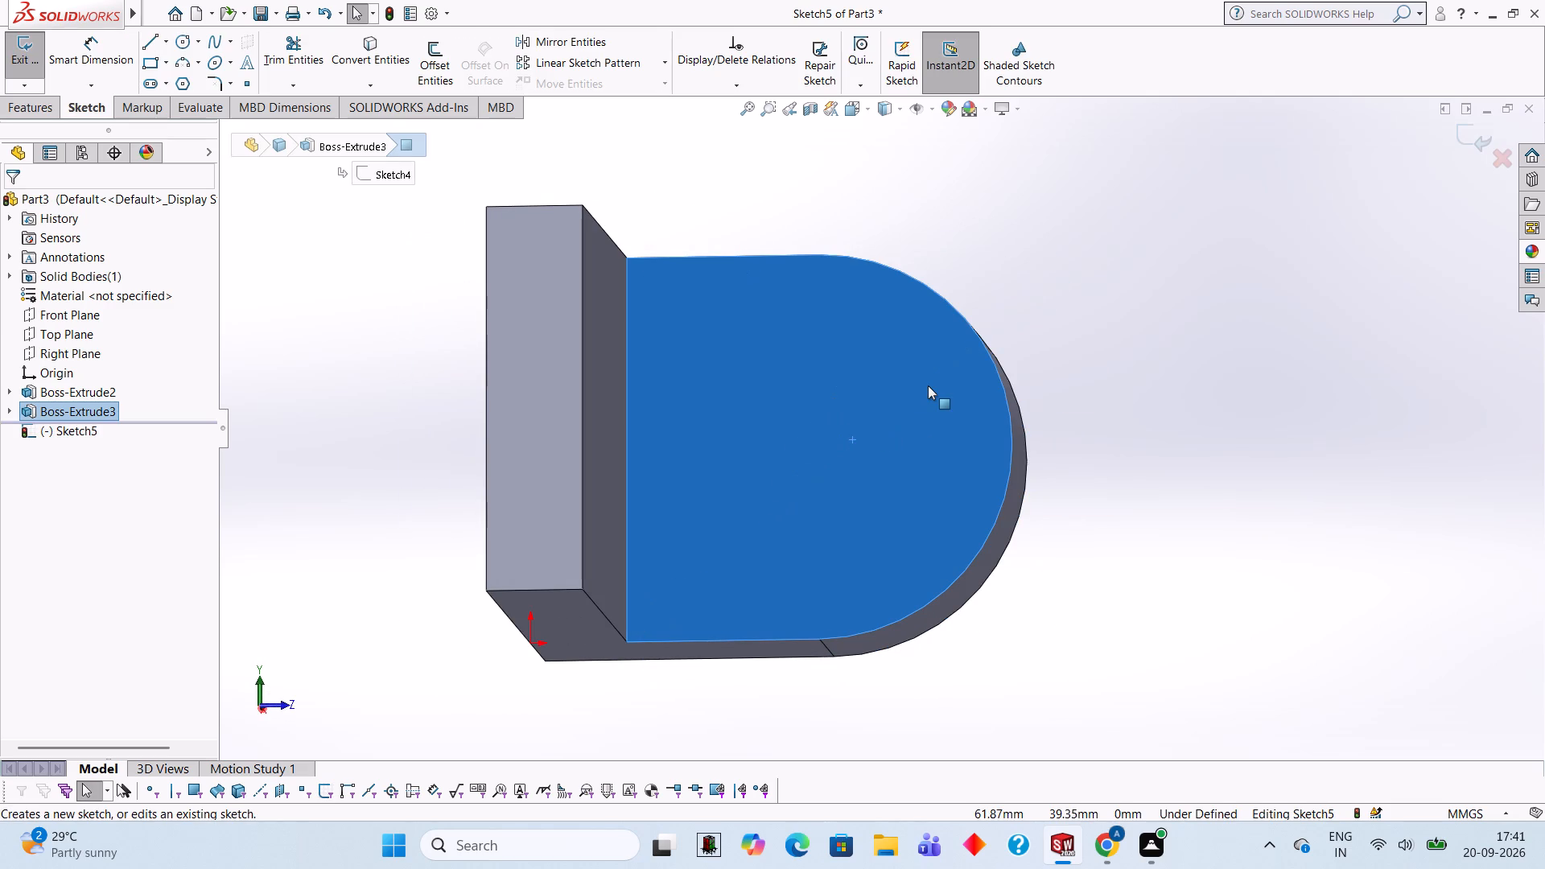
key("ctrl+8")
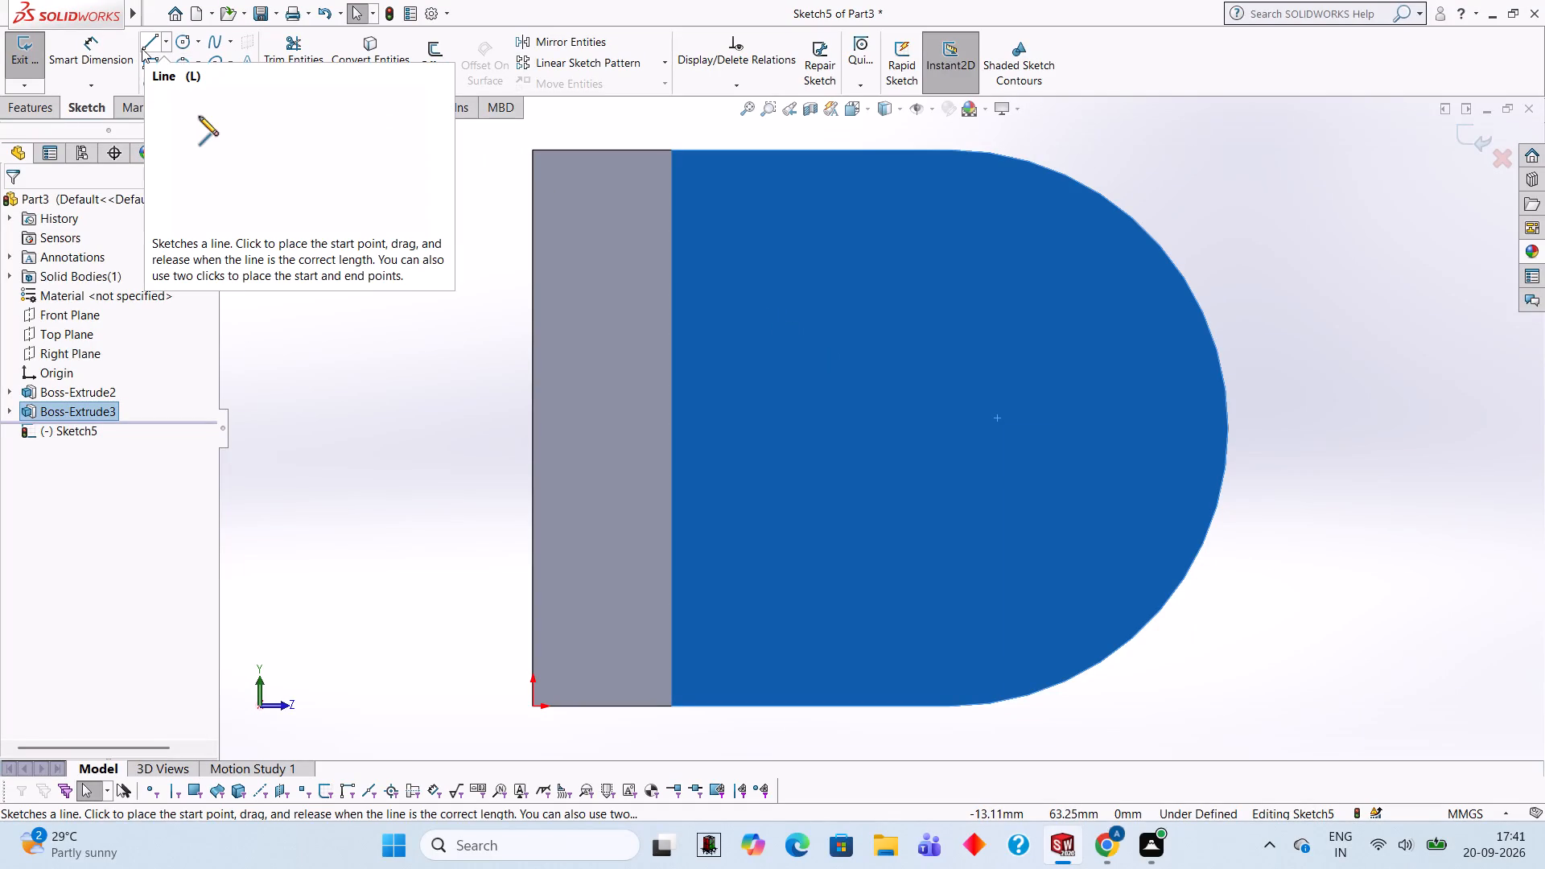
Draw a 30 mm diameter circle centred on the centre of the boss's rounded end.
left_click(183, 49)
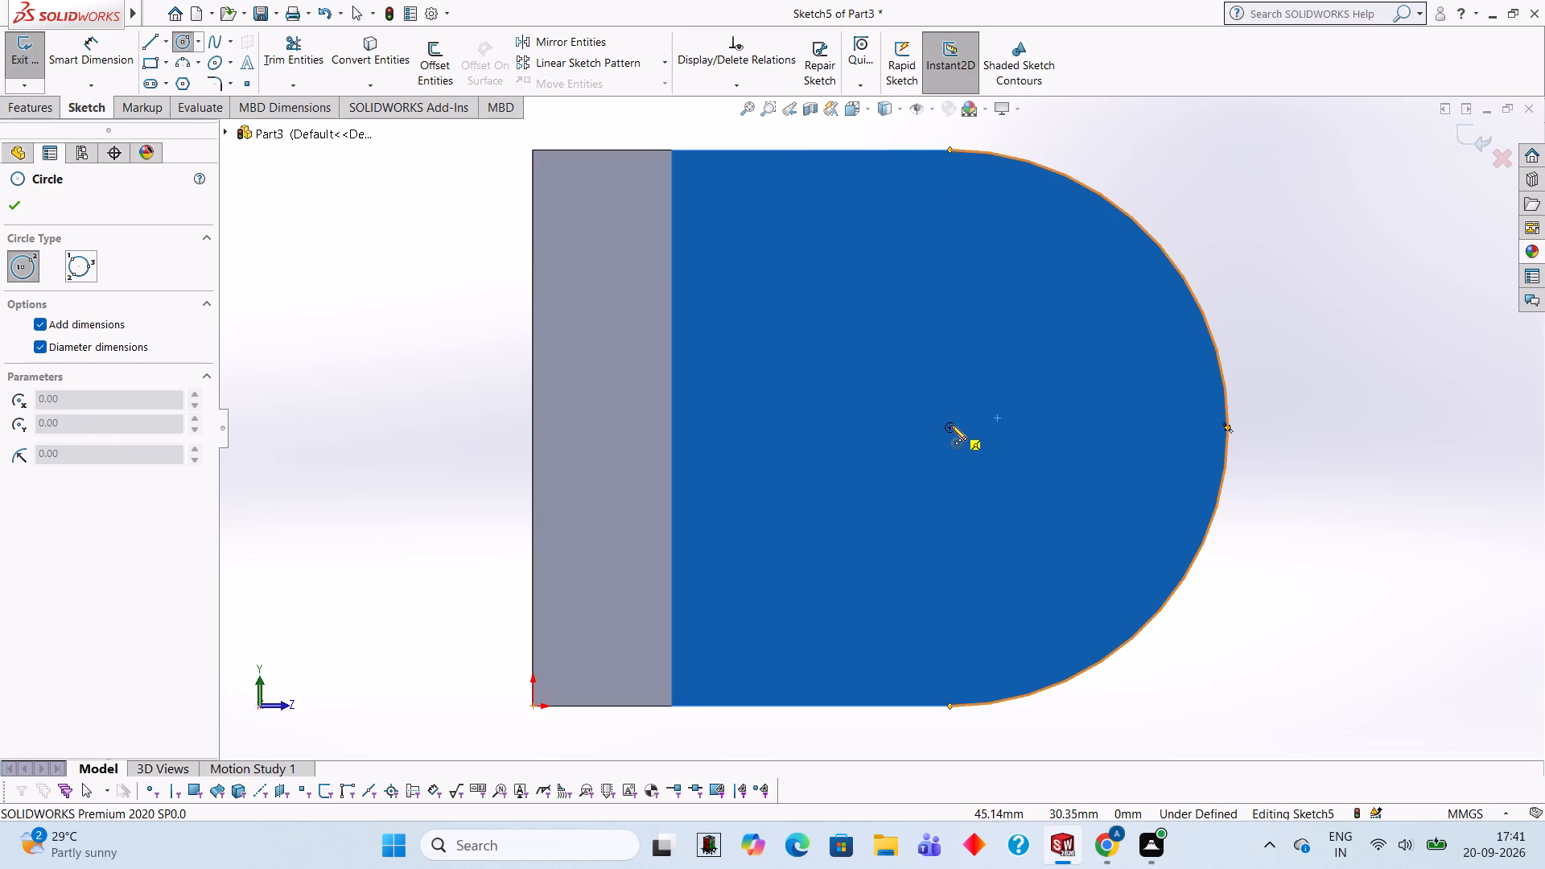
left_click(951, 425)
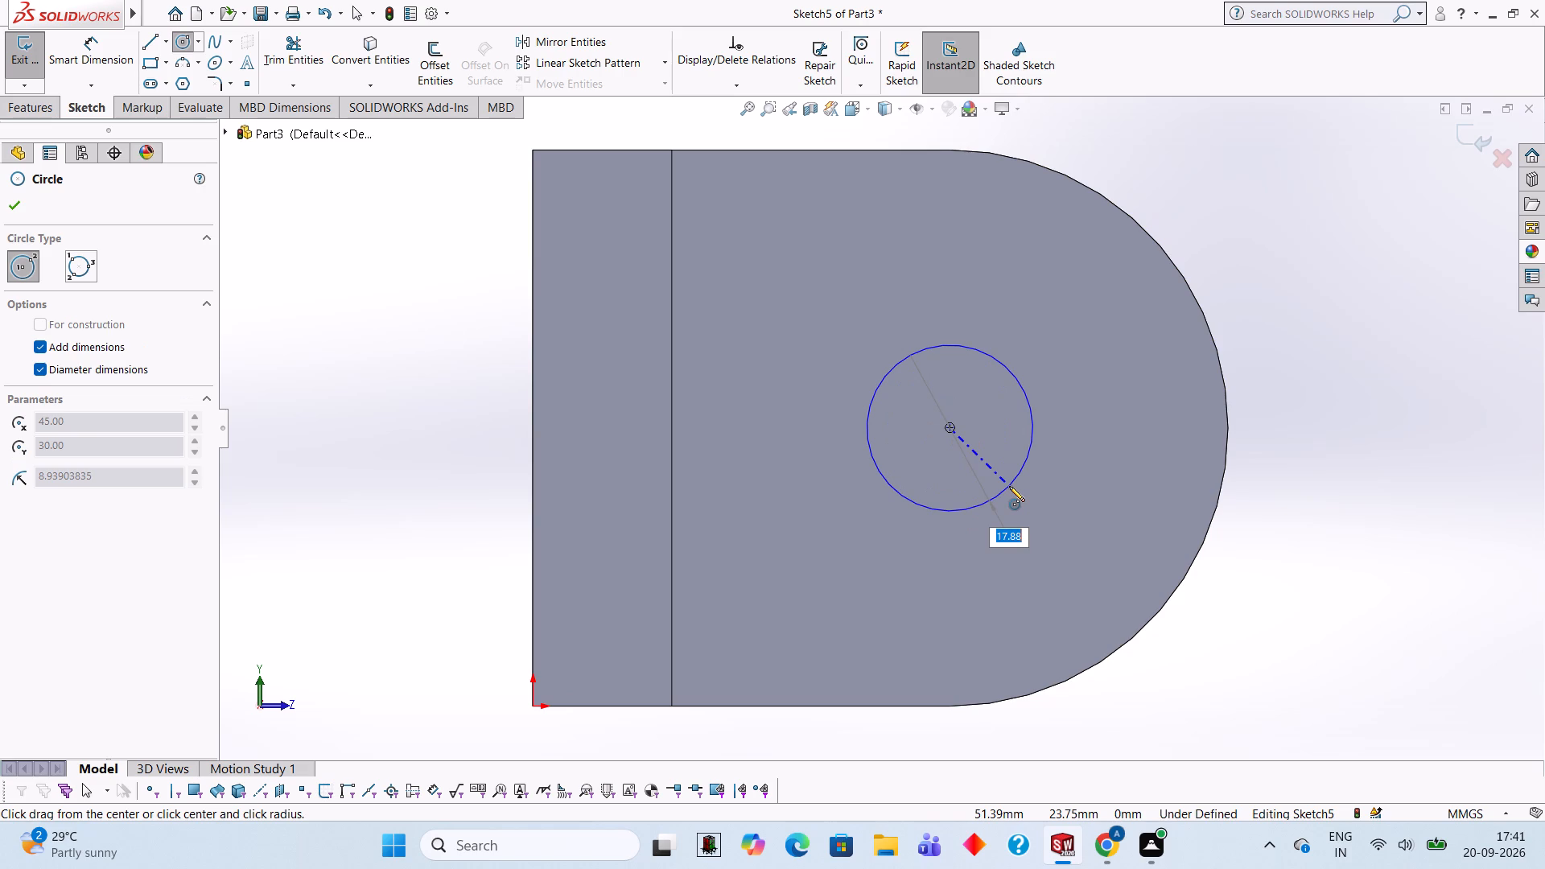
key("6")
key("BackSpace")
type("30")
key("Return")
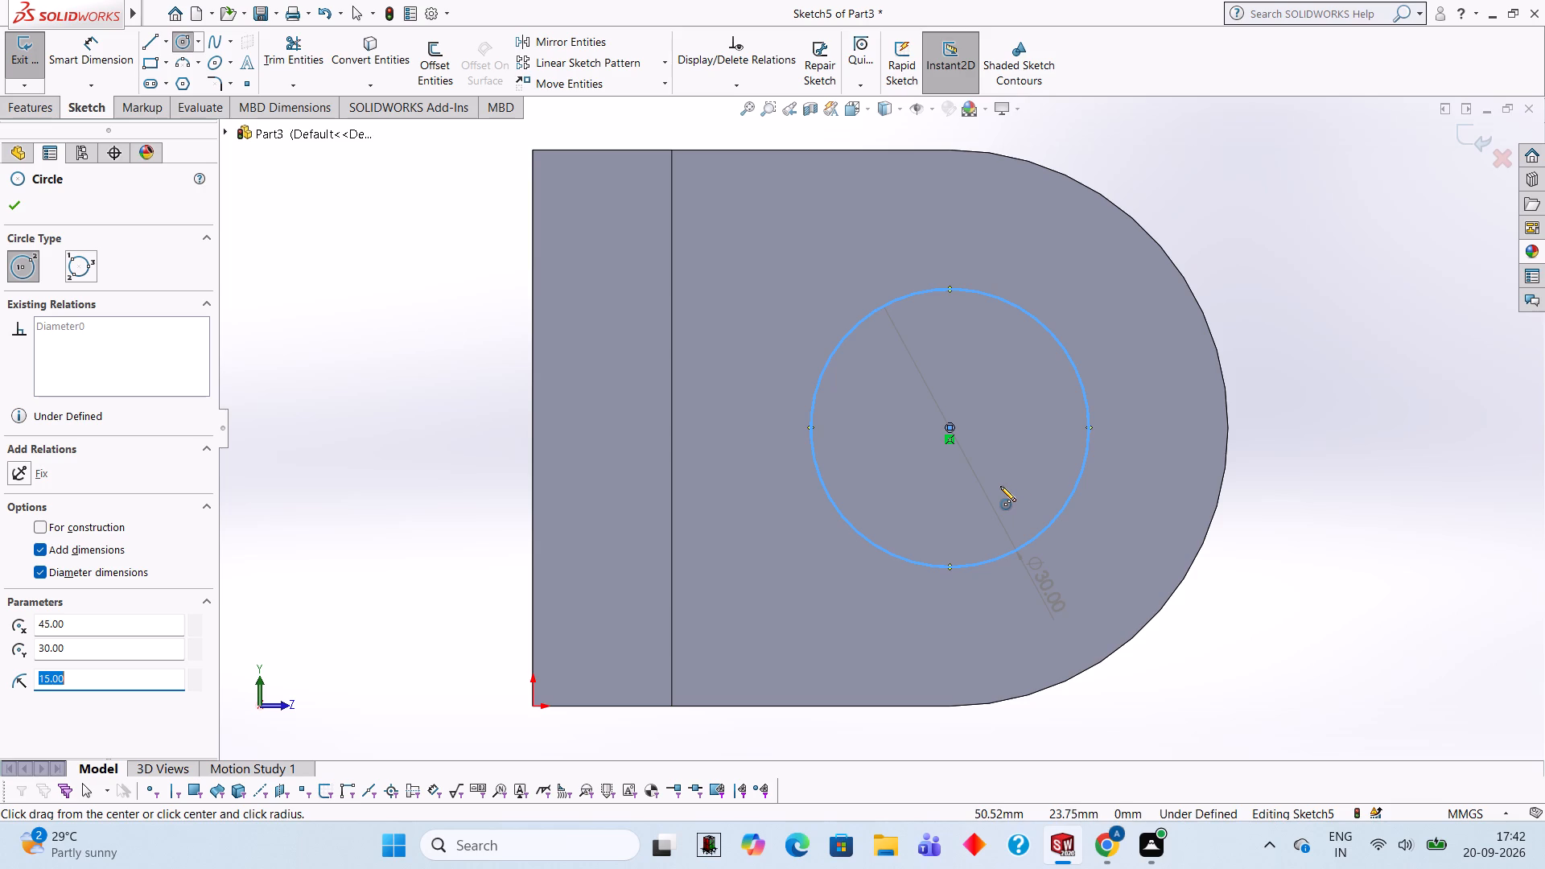
Cut the 30 mm circle 5 mm deep into the boss's inner face as a blind extruded cut.
middle_click_drag(1156, 496, 1119, 416)
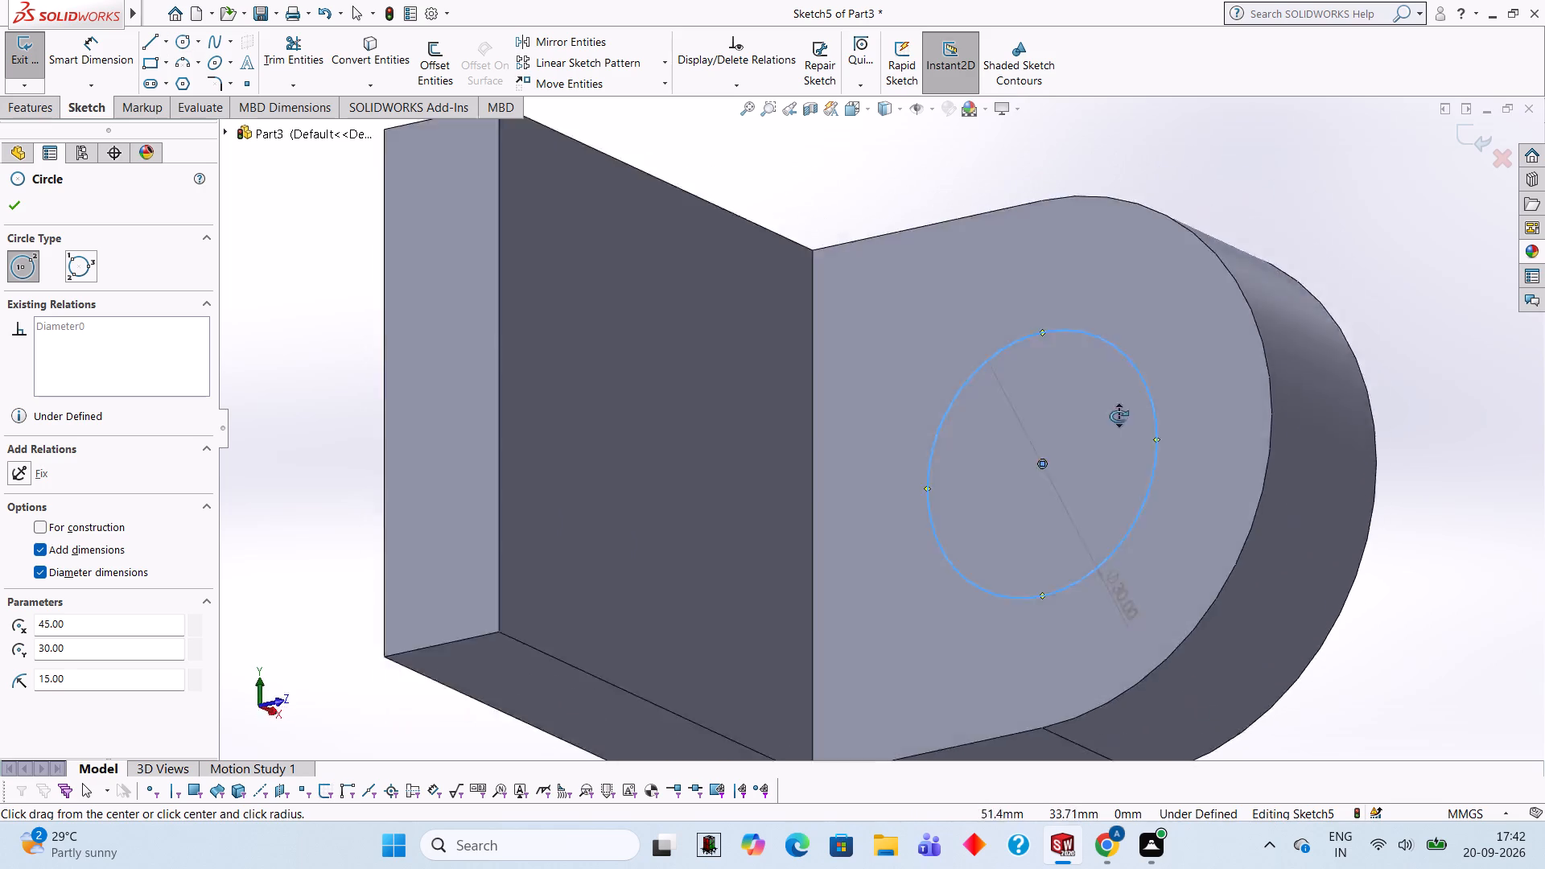
middle_click_drag(1119, 416, 1139, 460)
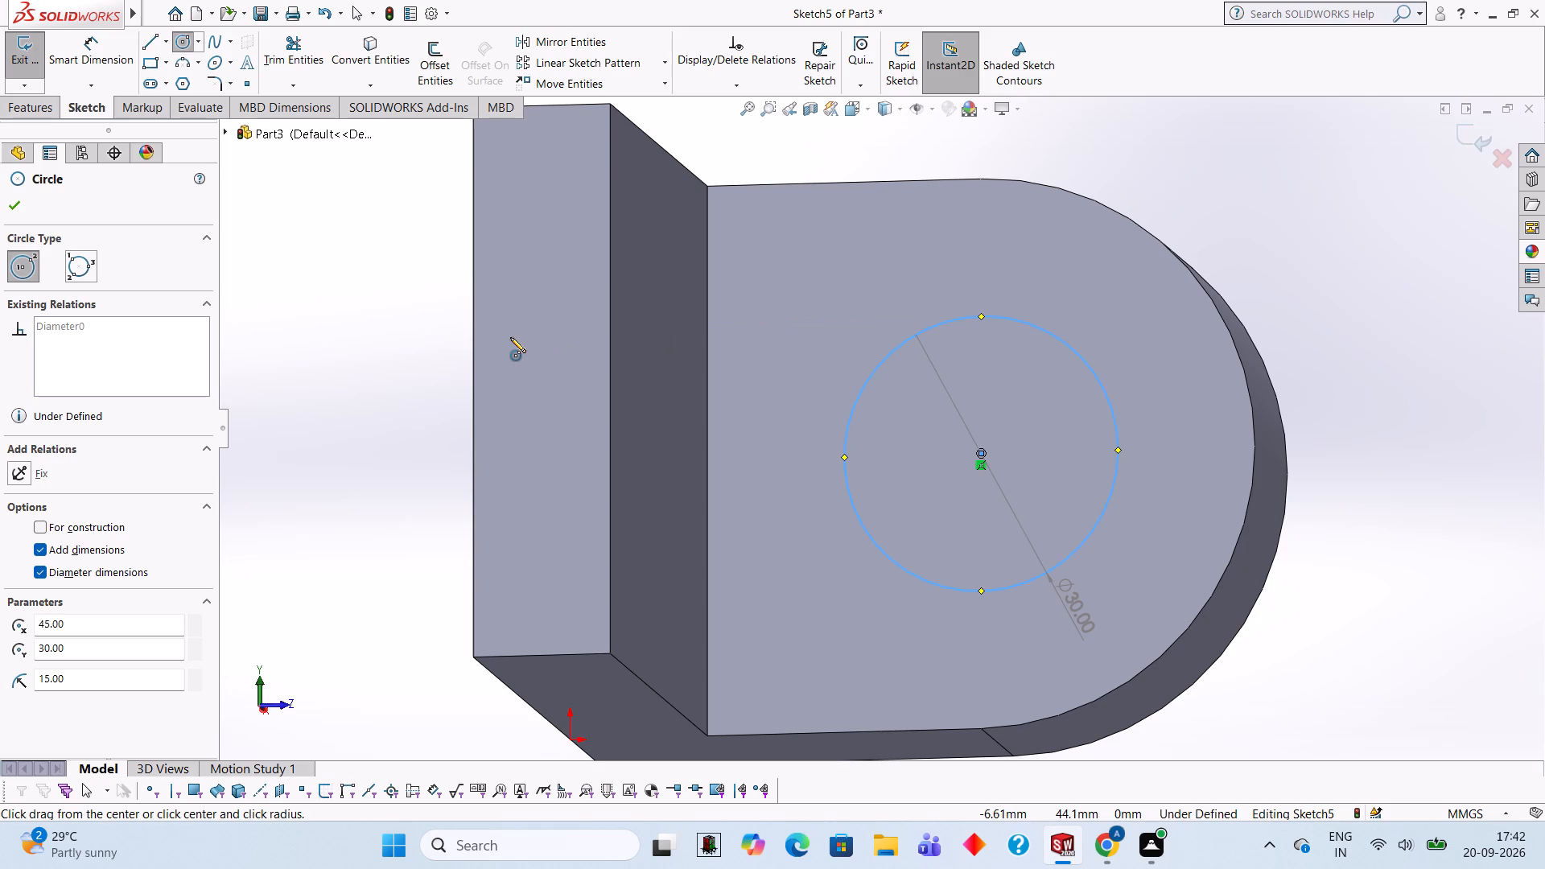
middle_click_drag(452, 321, 470, 335)
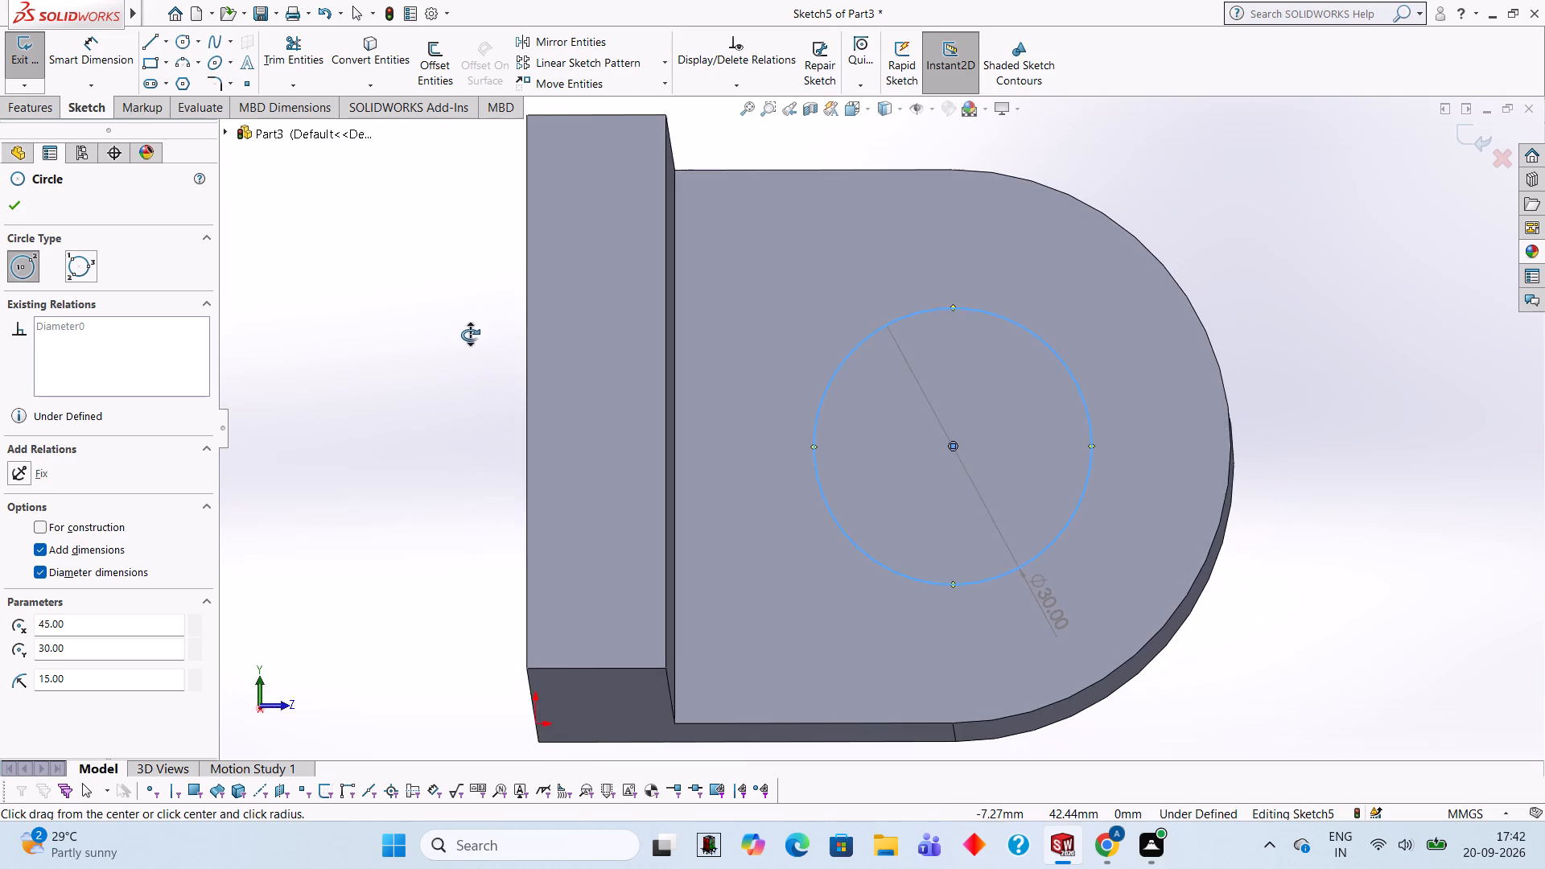
middle_click_drag(470, 335, 467, 335)
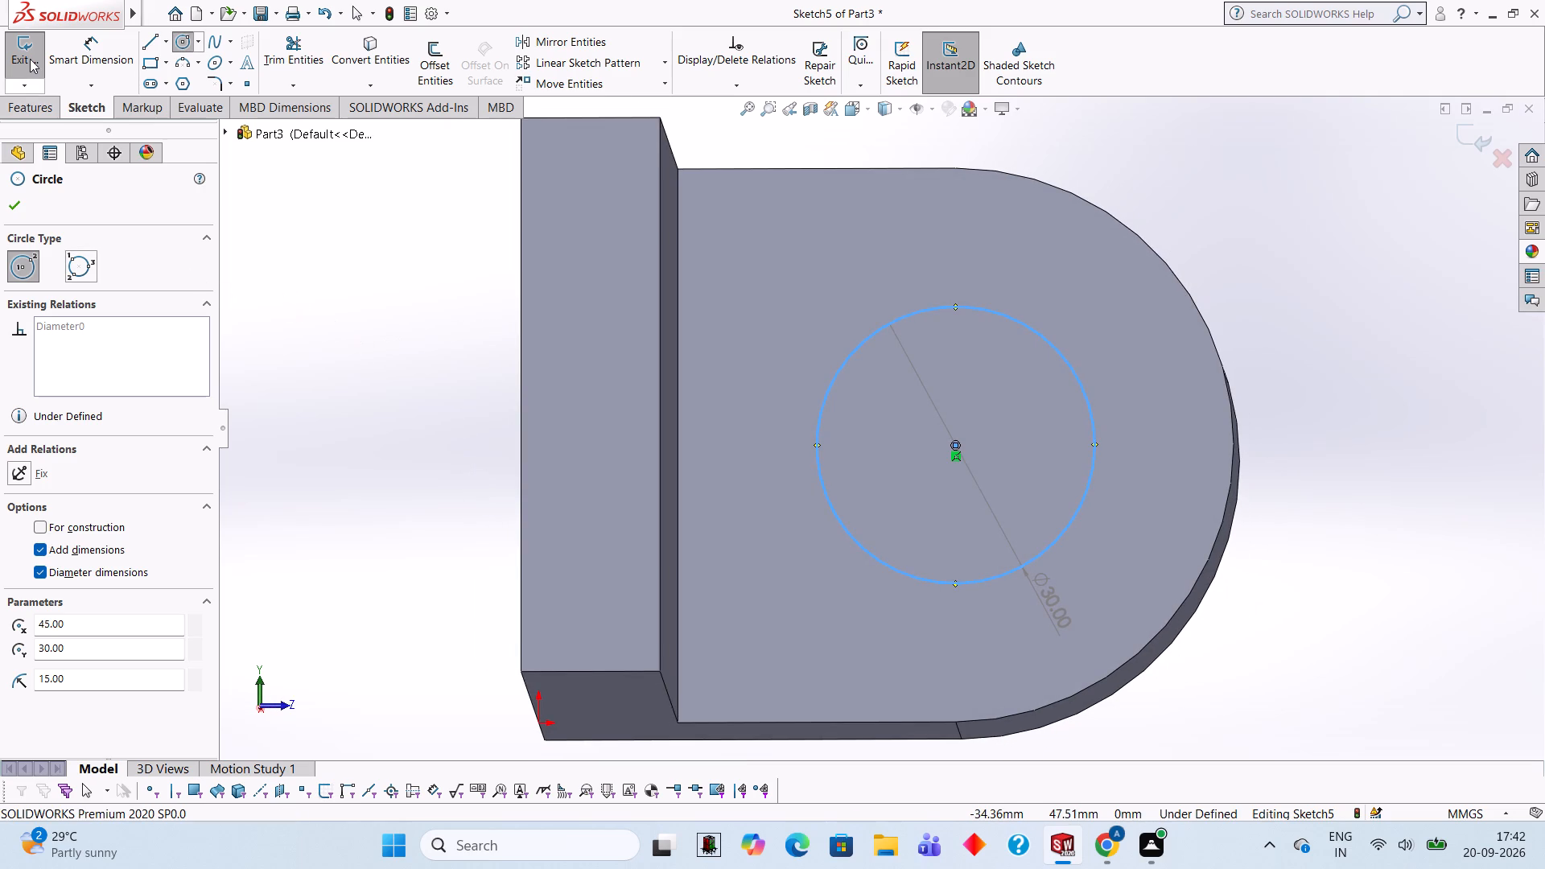
left_click(33, 104)
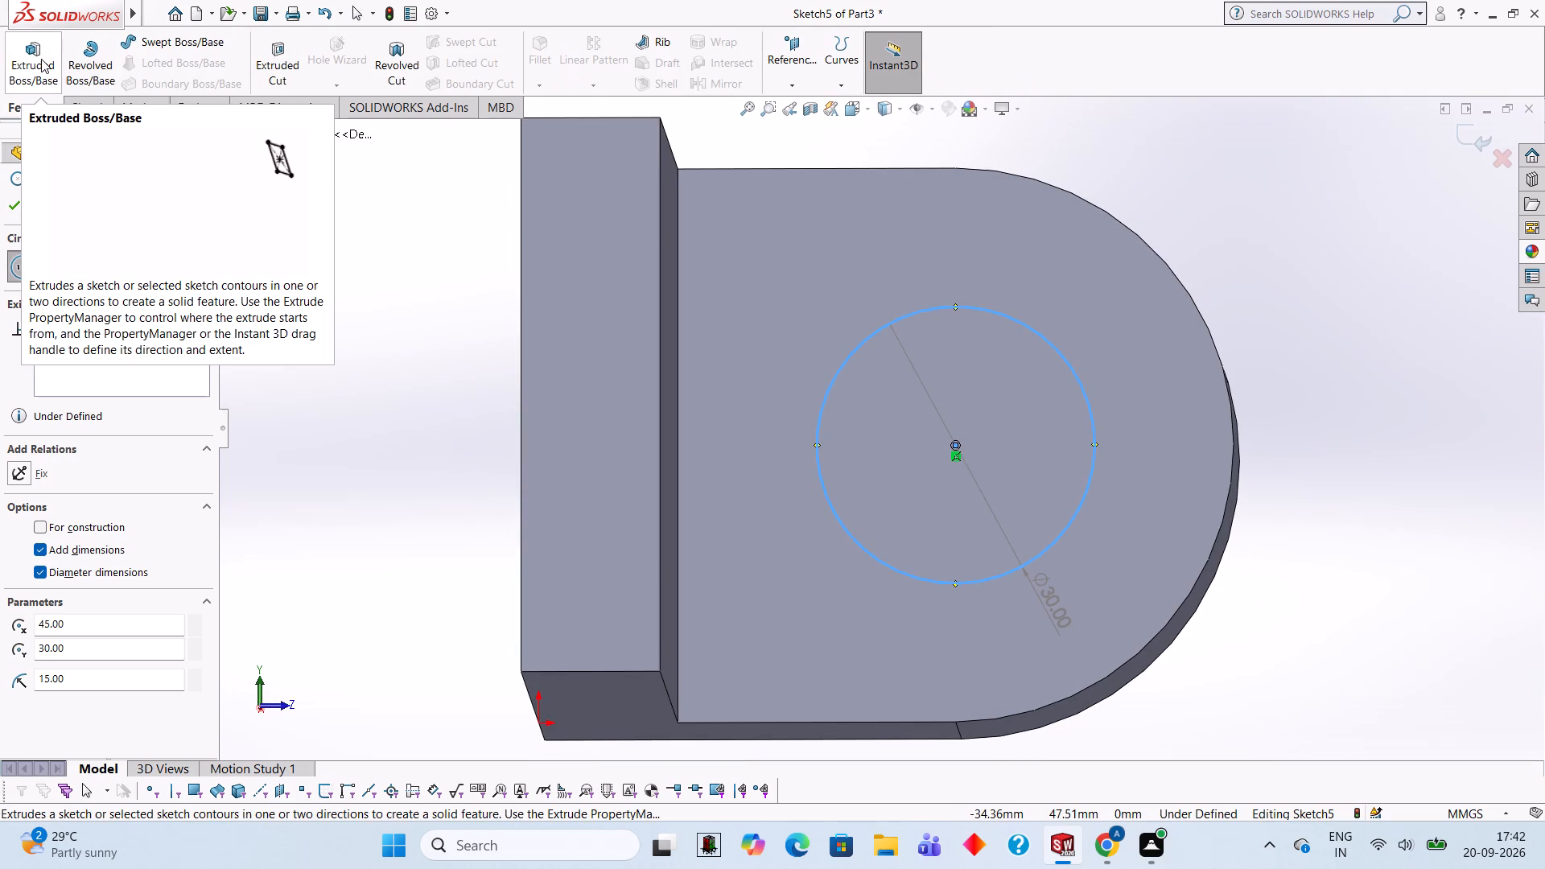
left_click(264, 68)
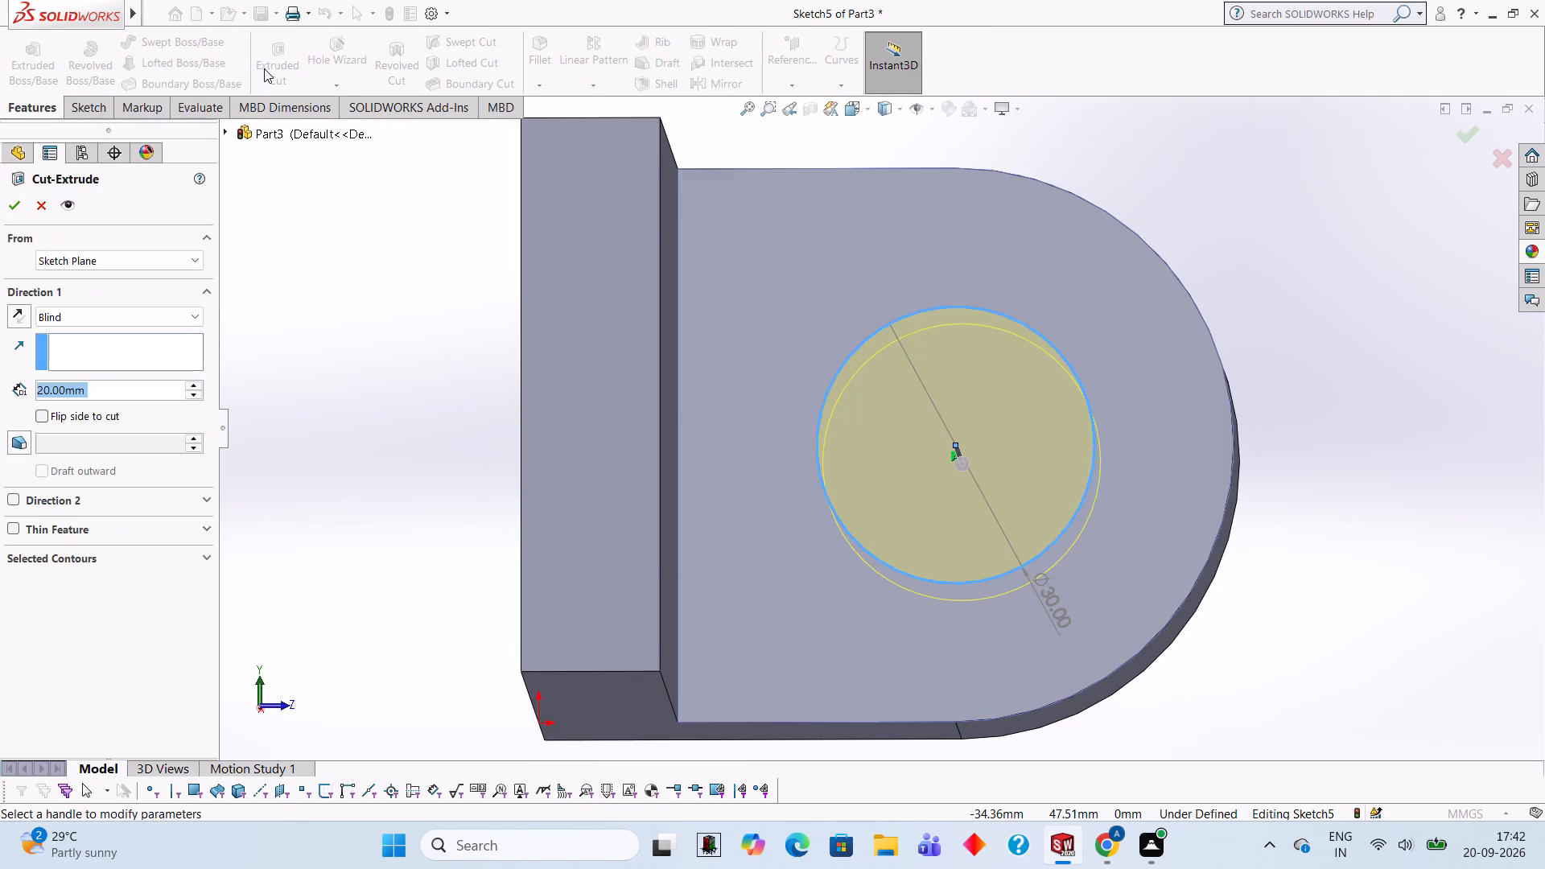
middle_click_drag(929, 291, 790, 261)
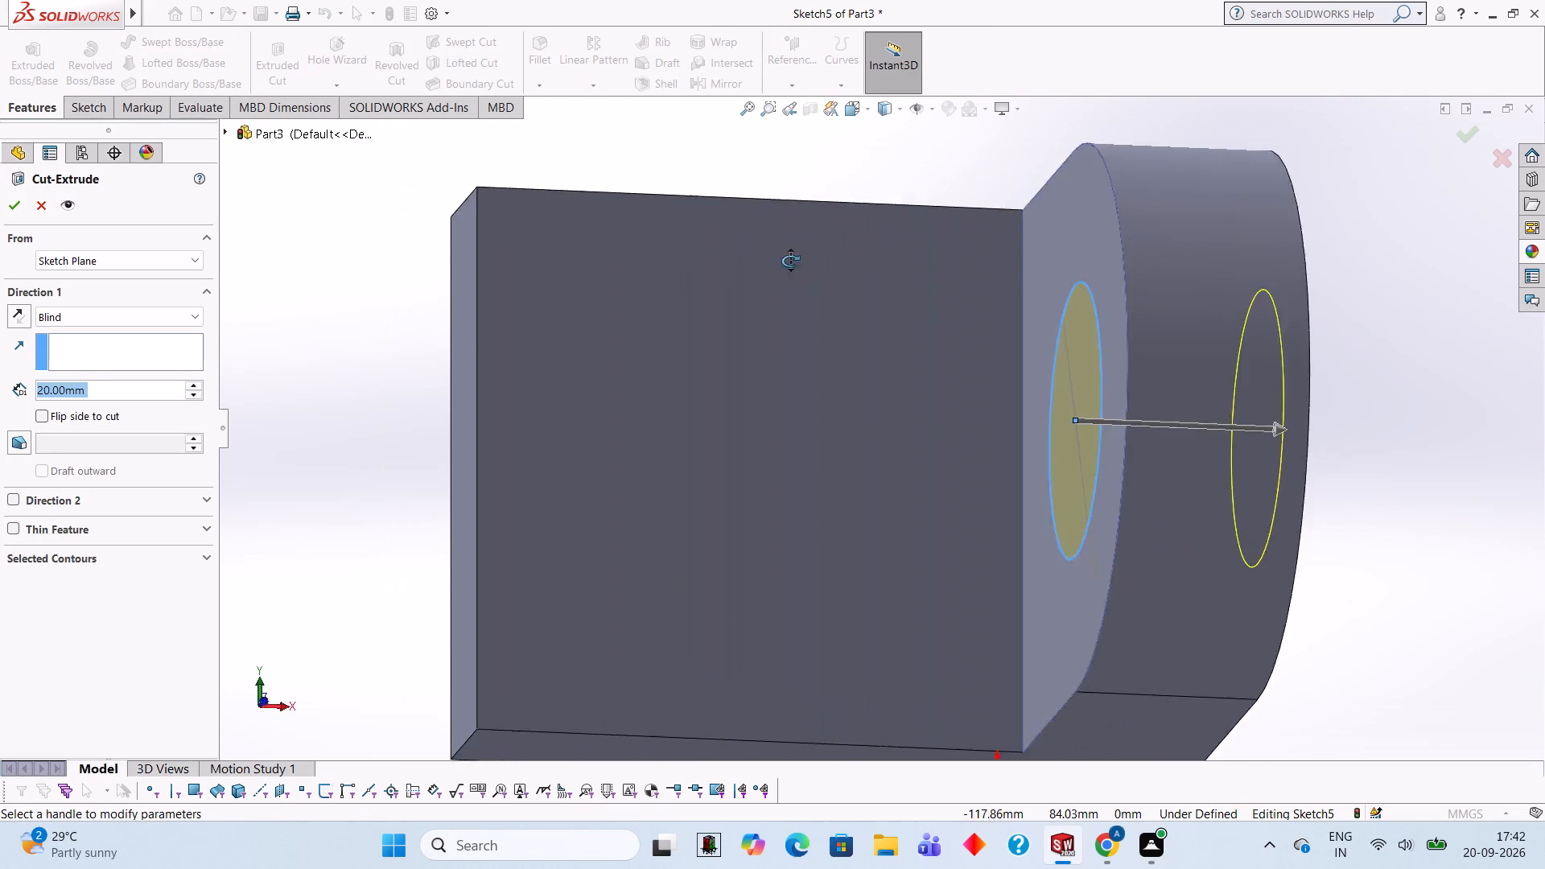
middle_click_drag(790, 261, 795, 261)
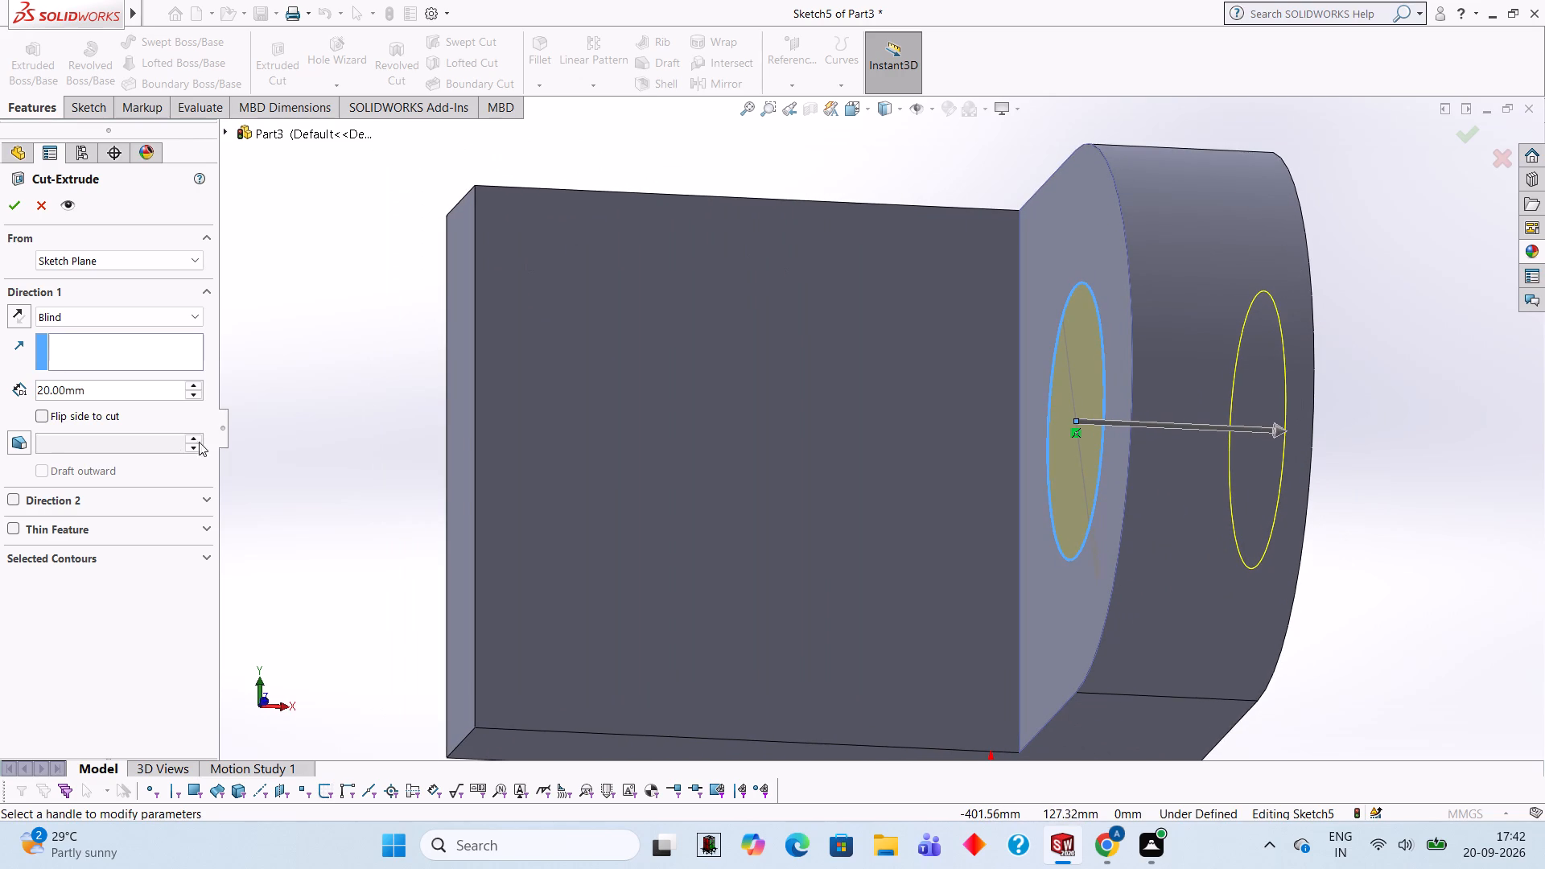
left_click(135, 395)
key("BackSpace")
key("BackSpace")
key("BackSpace")
key("BackSpace")
key("BackSpace")
key("BackSpace")
key("BackSpace")
key("BackSpace")
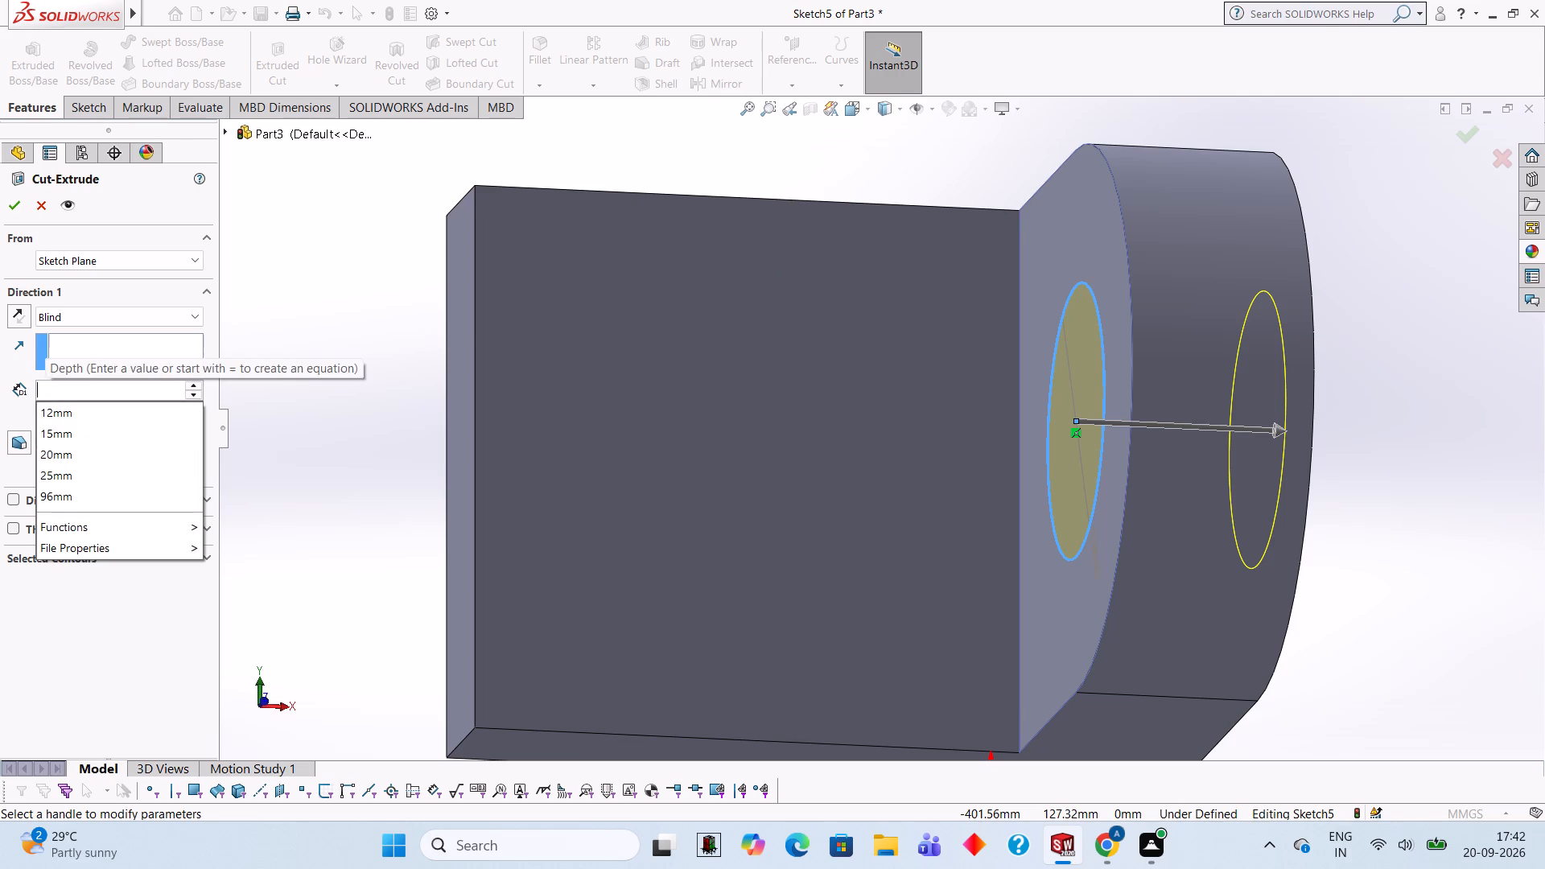
key("5")
key("Return")
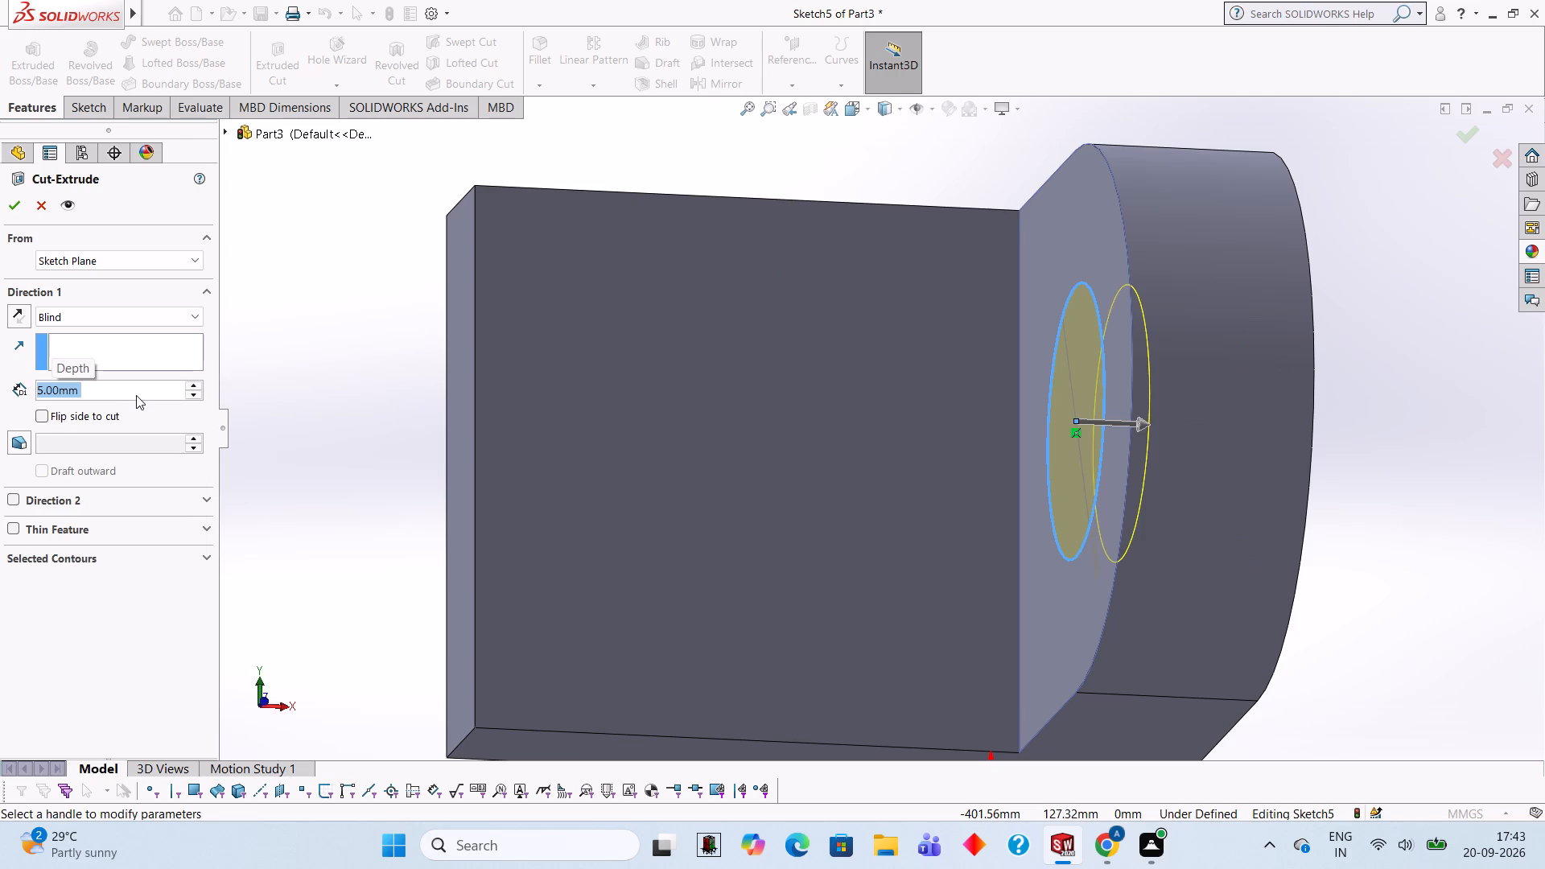
left_click(8, 208)
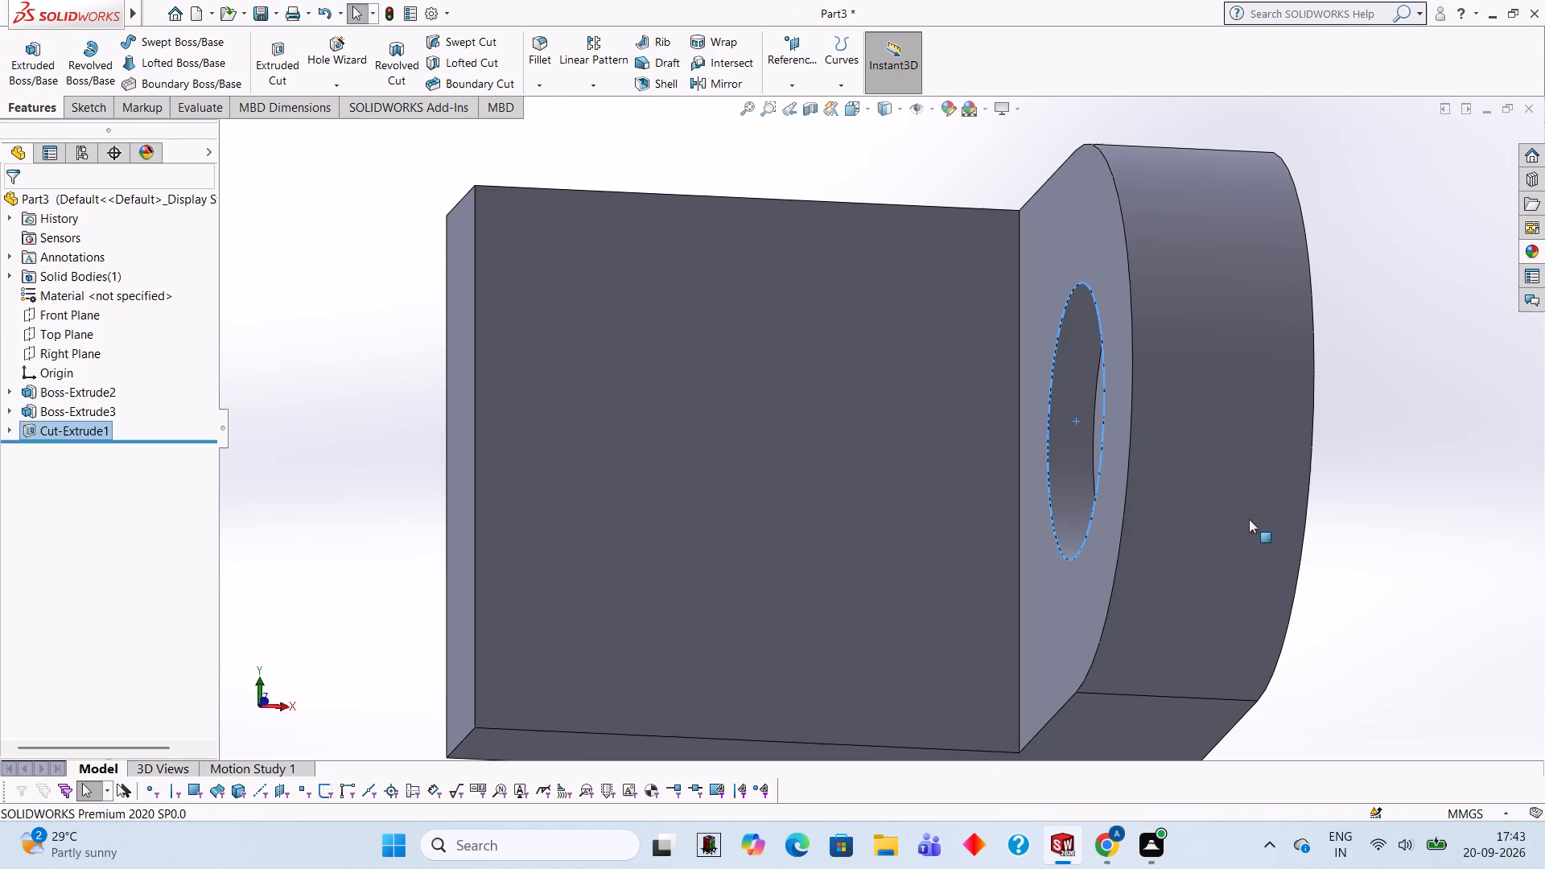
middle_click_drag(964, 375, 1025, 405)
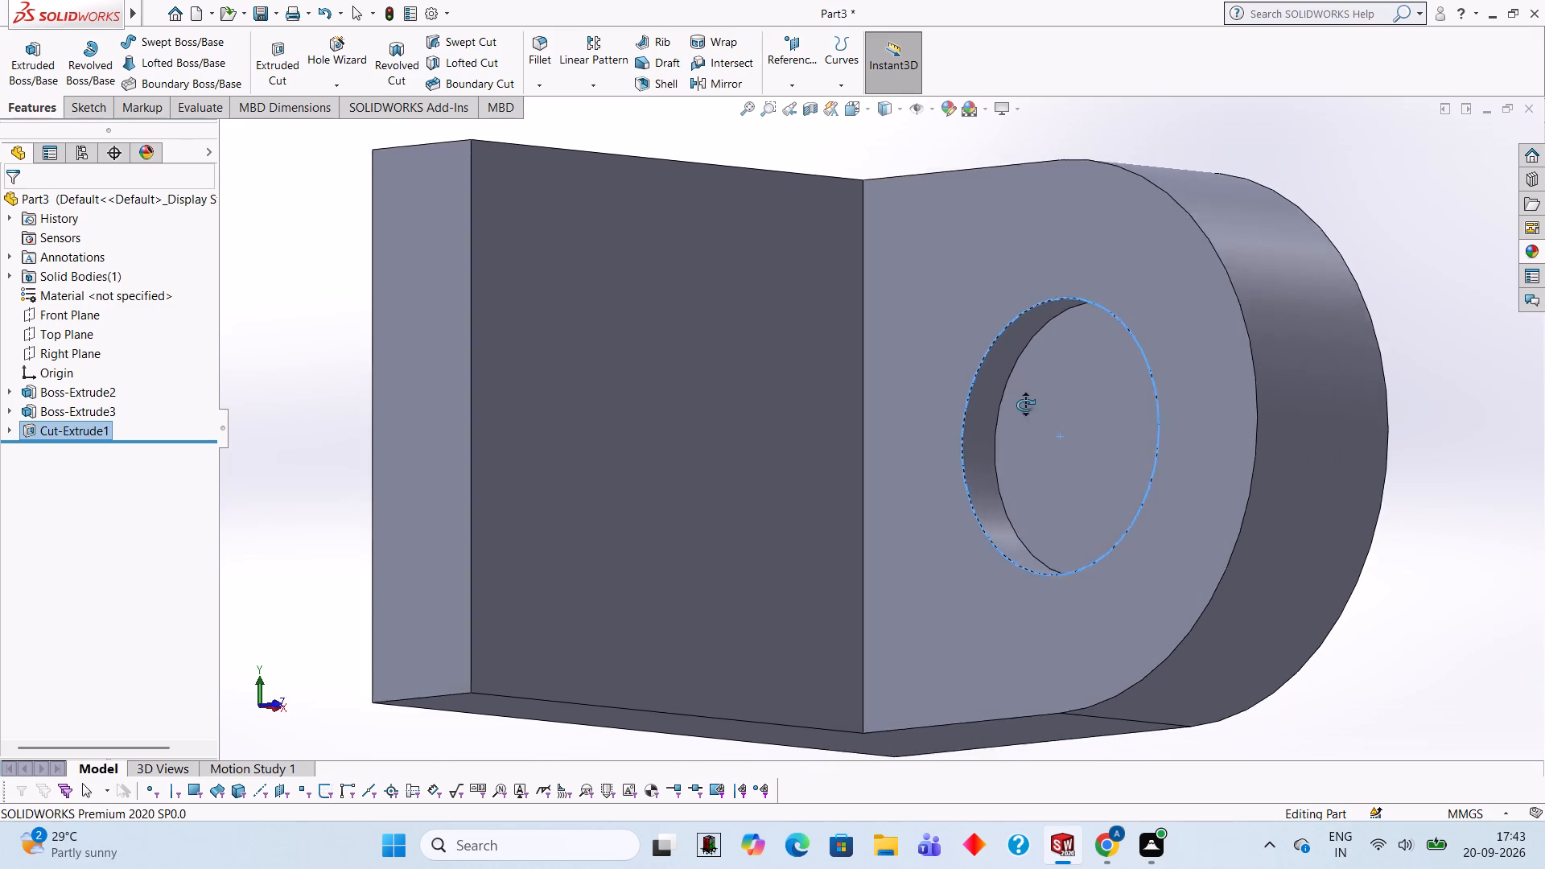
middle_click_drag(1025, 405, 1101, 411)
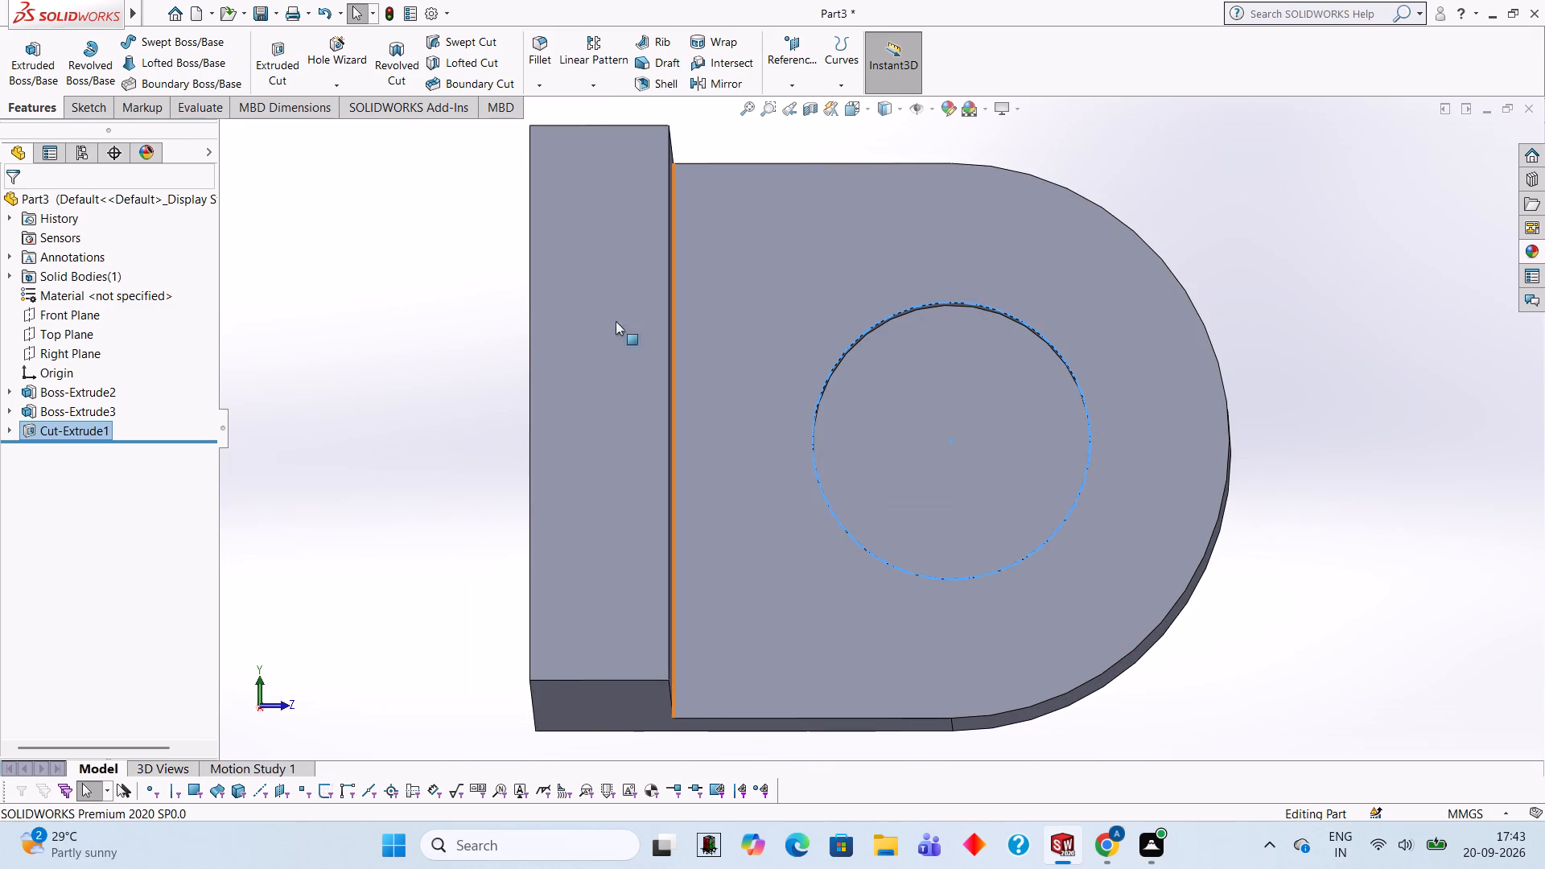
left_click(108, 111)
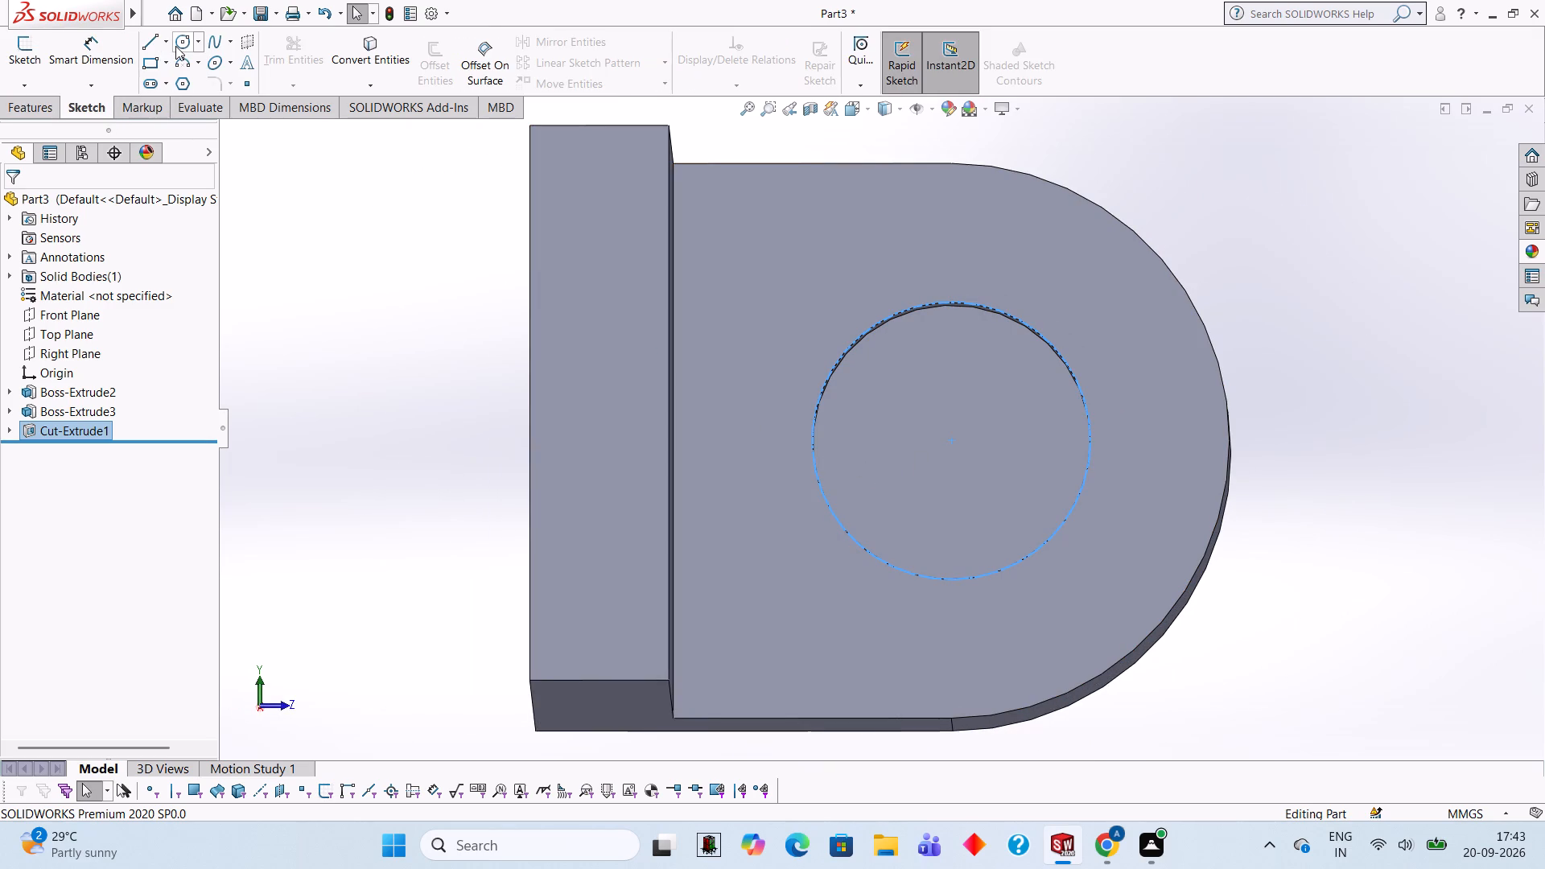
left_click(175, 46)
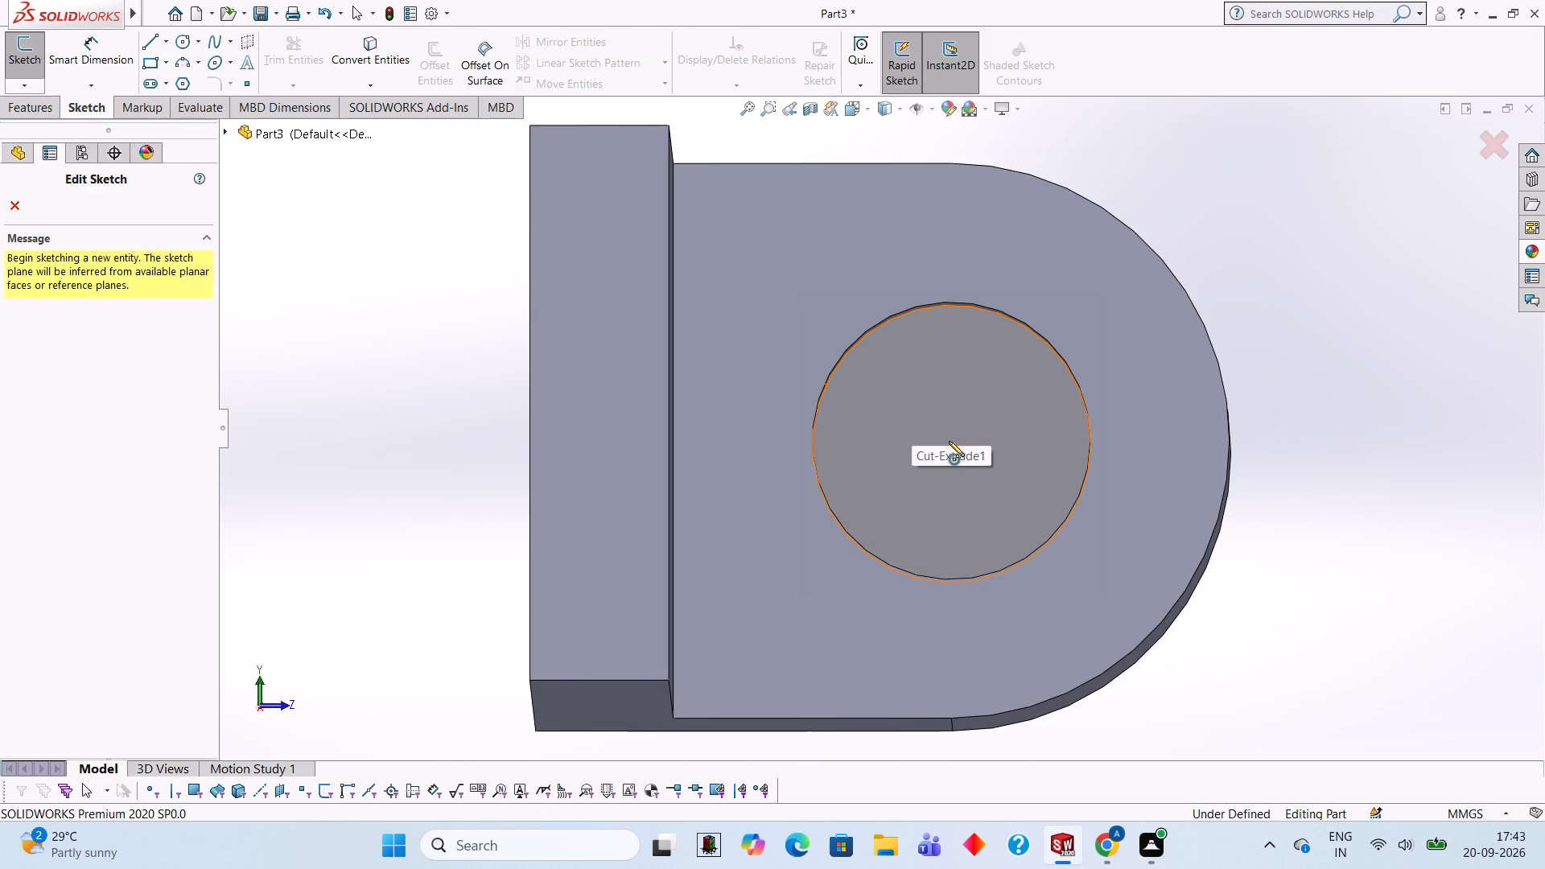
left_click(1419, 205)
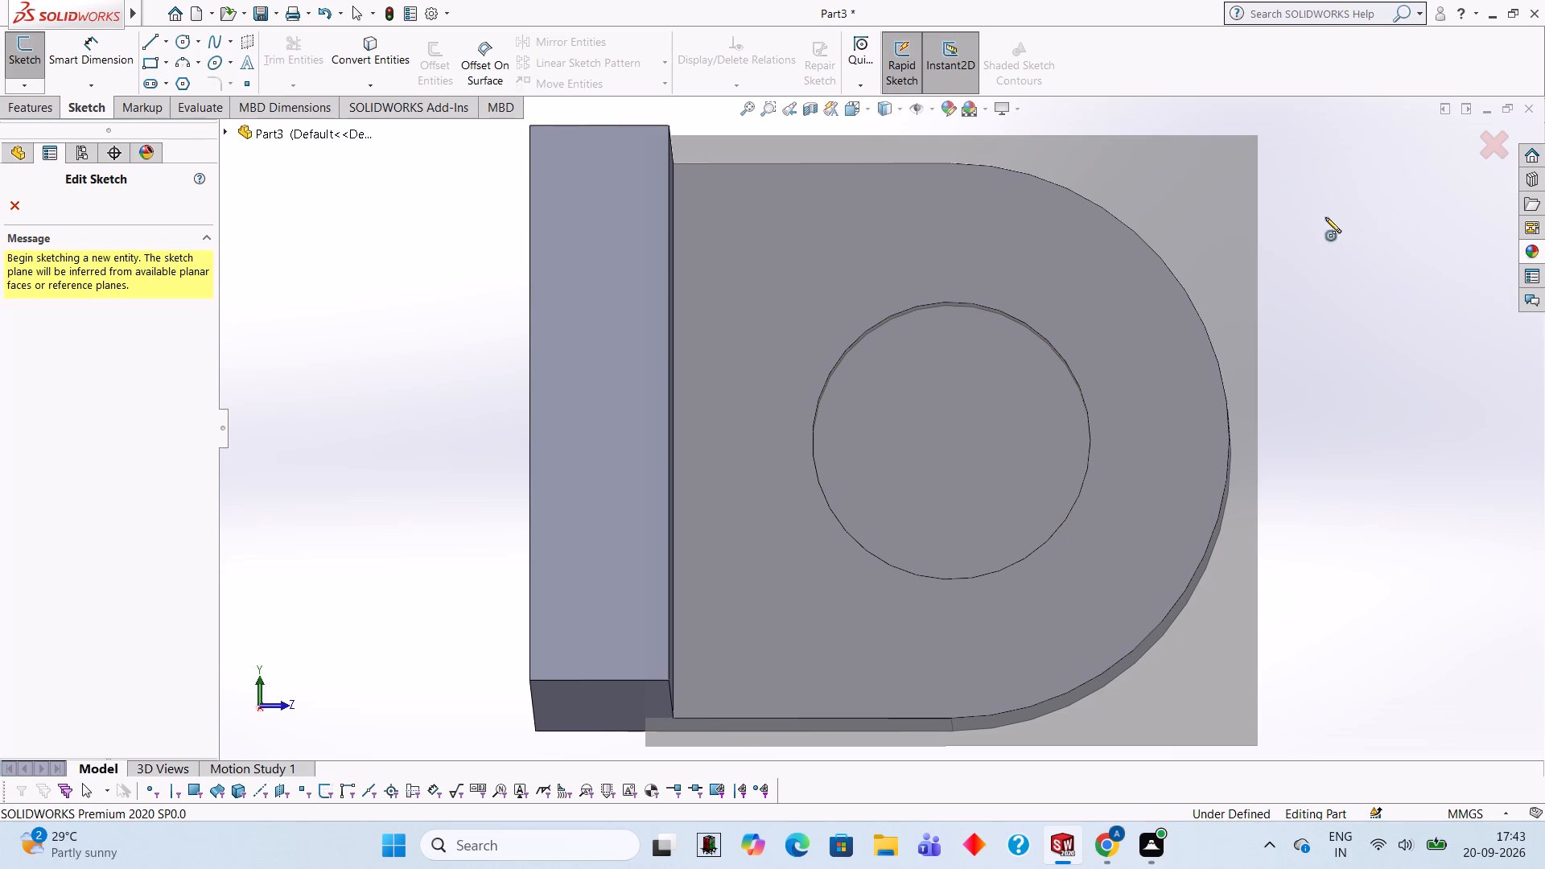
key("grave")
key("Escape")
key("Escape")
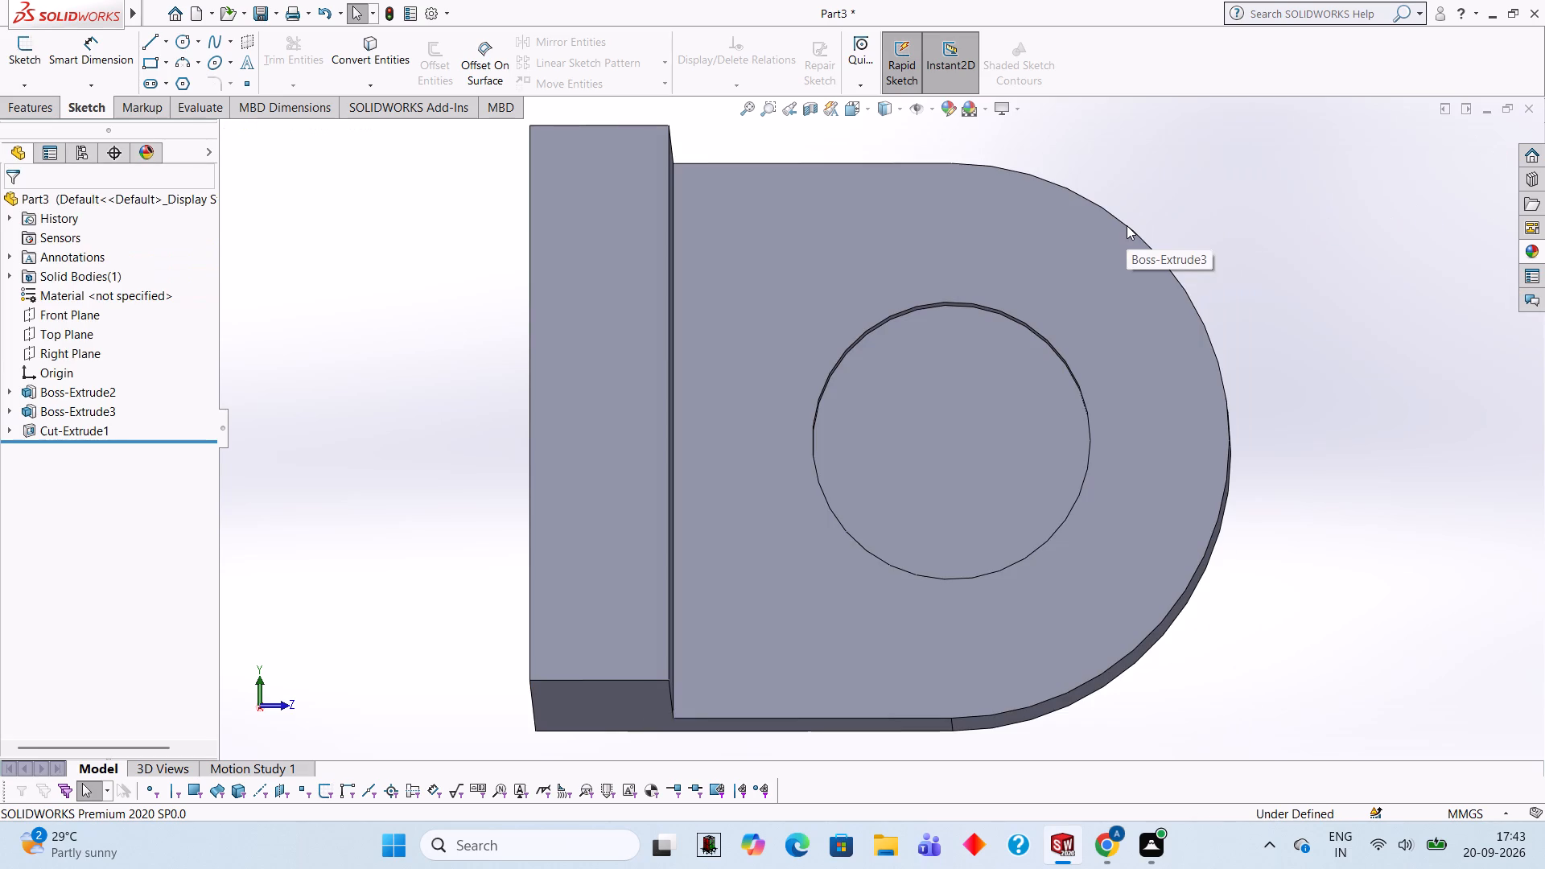
Start a new sketch on the floor of the 30 mm circular recess in the boss.
left_click(989, 428)
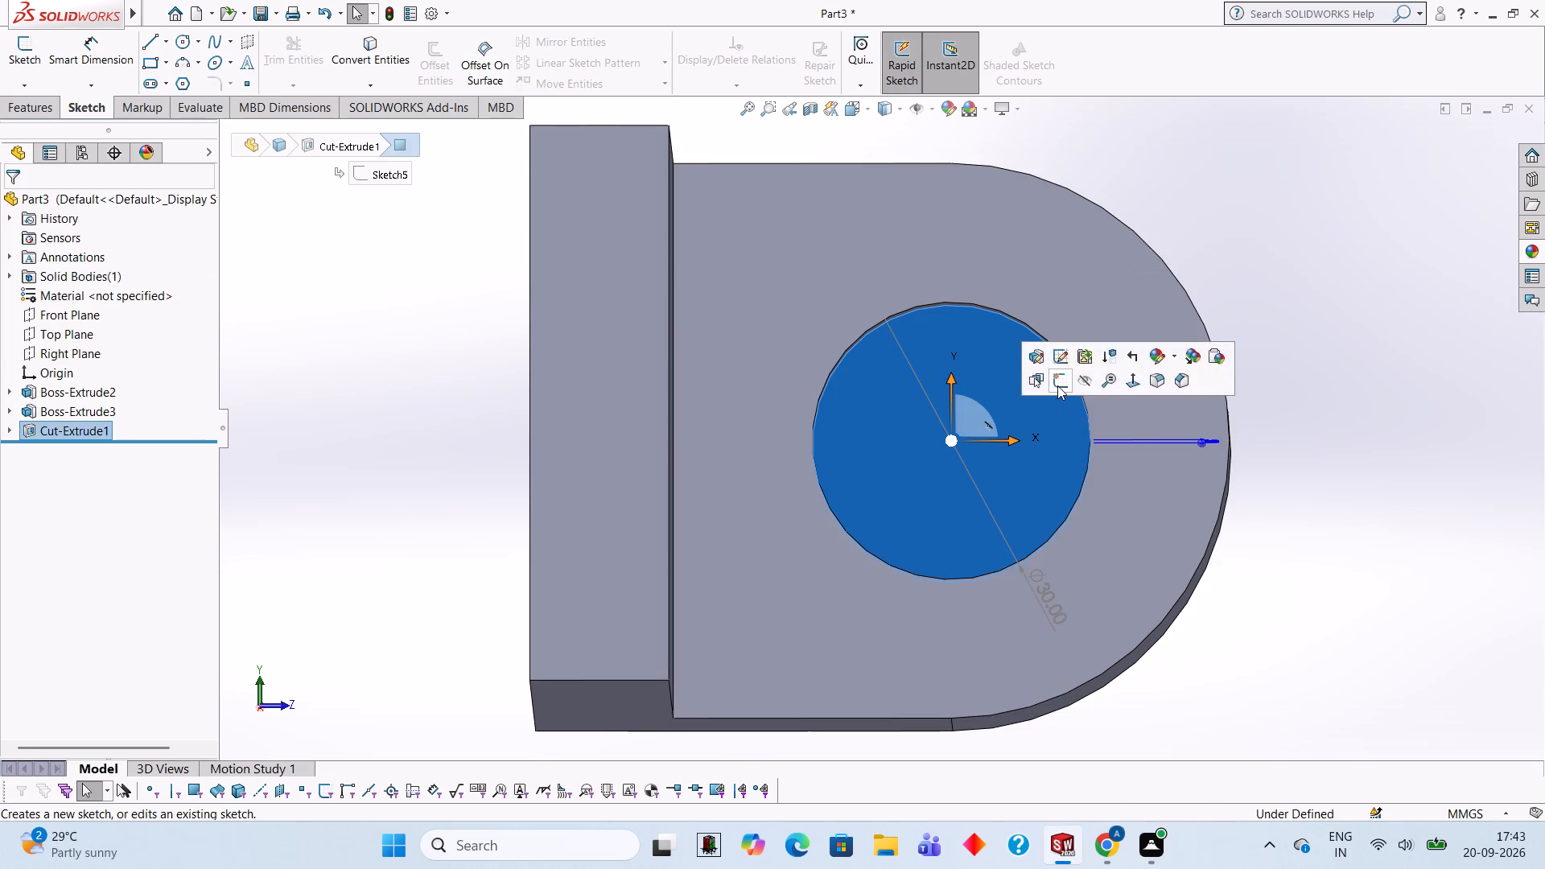
left_click(1057, 385)
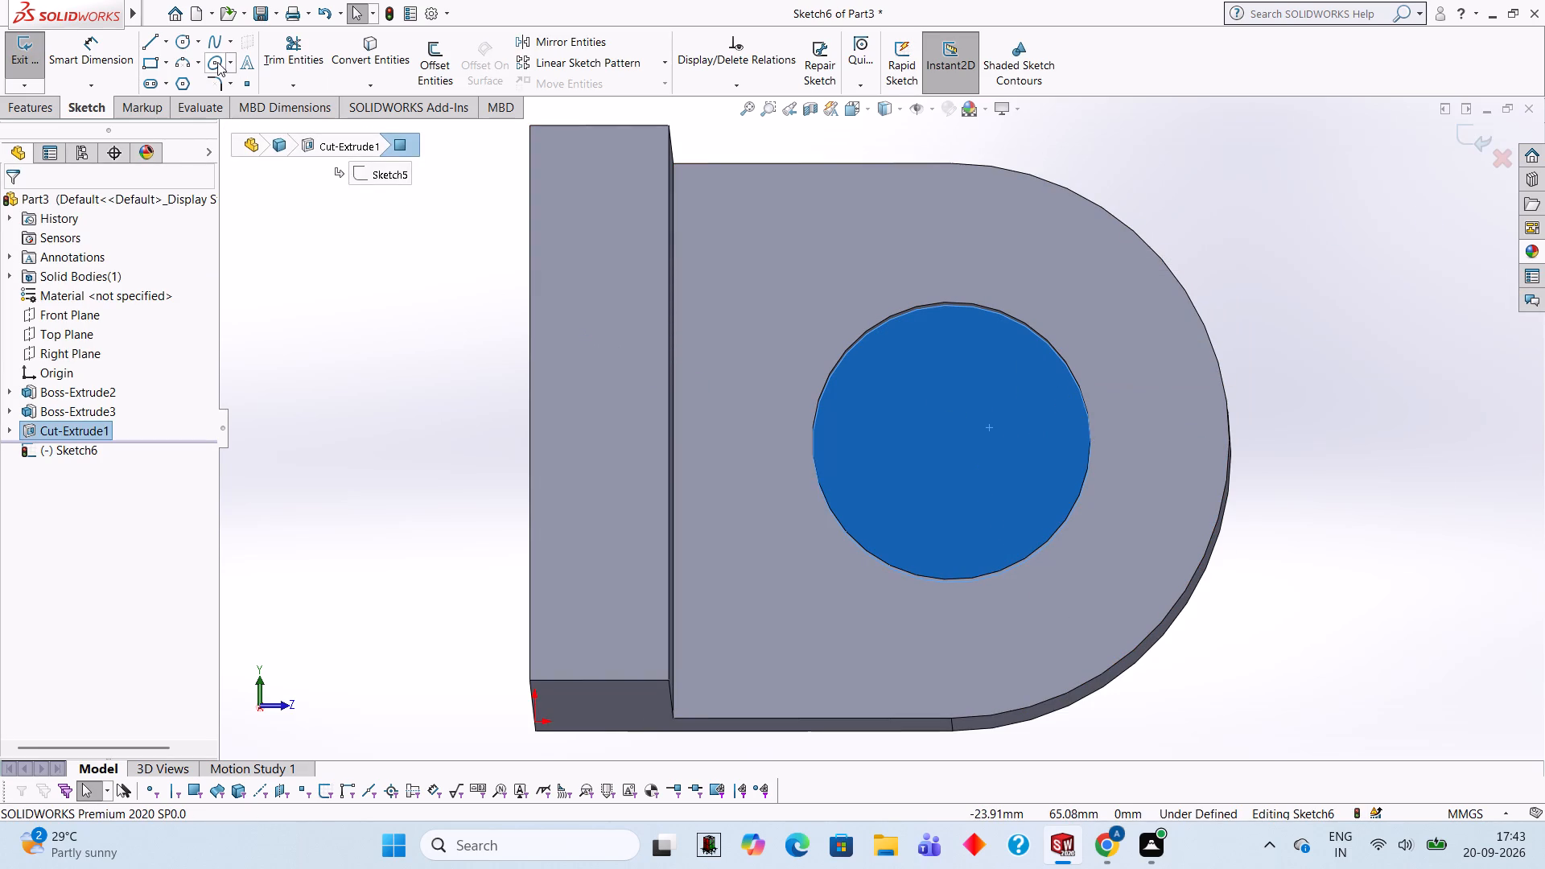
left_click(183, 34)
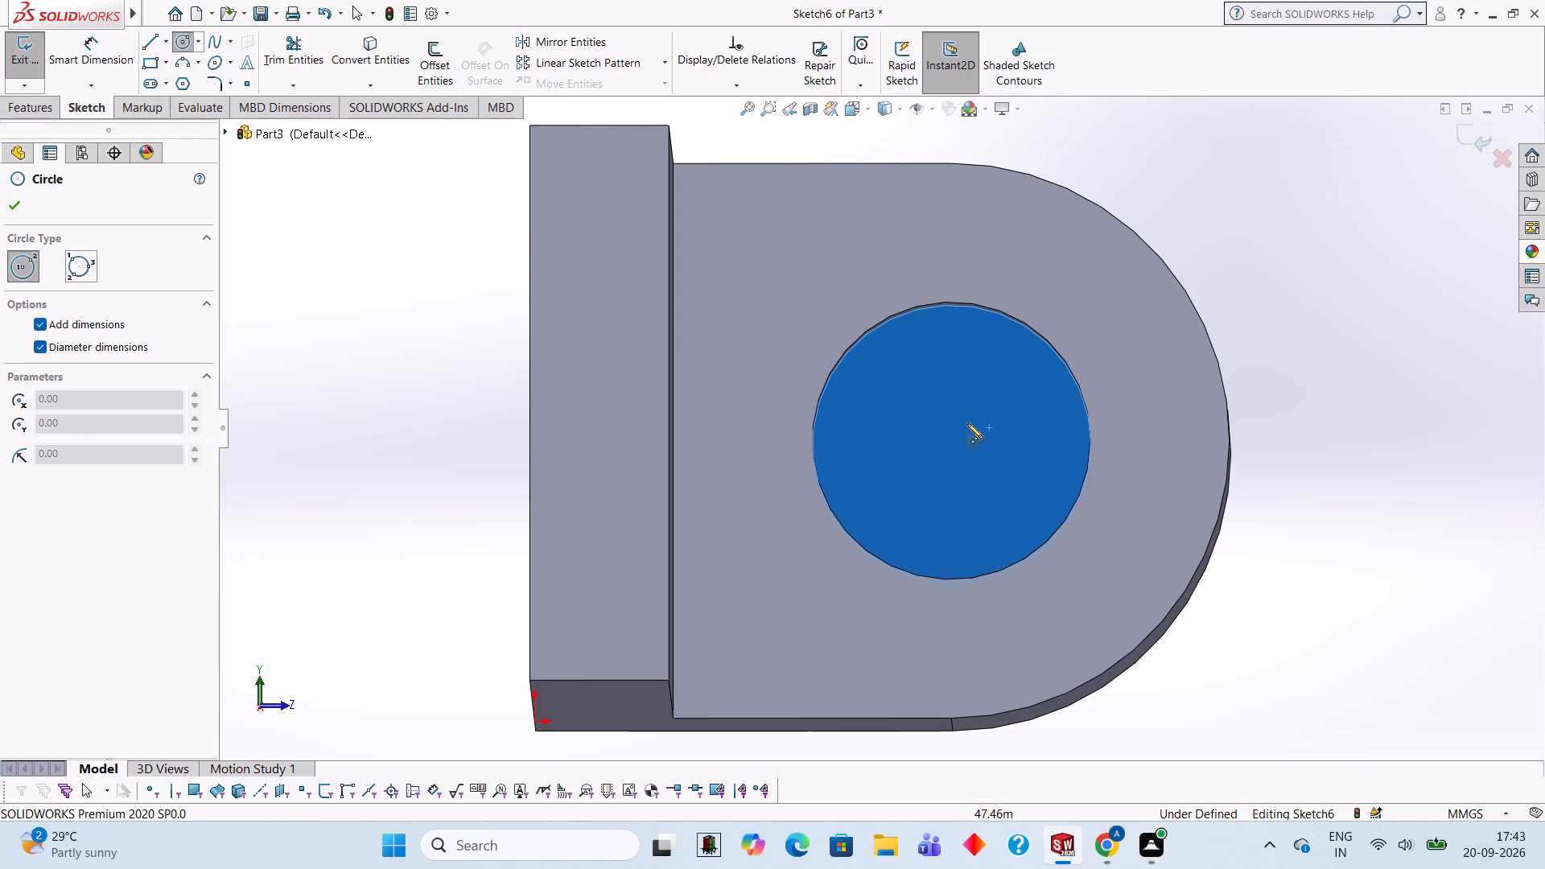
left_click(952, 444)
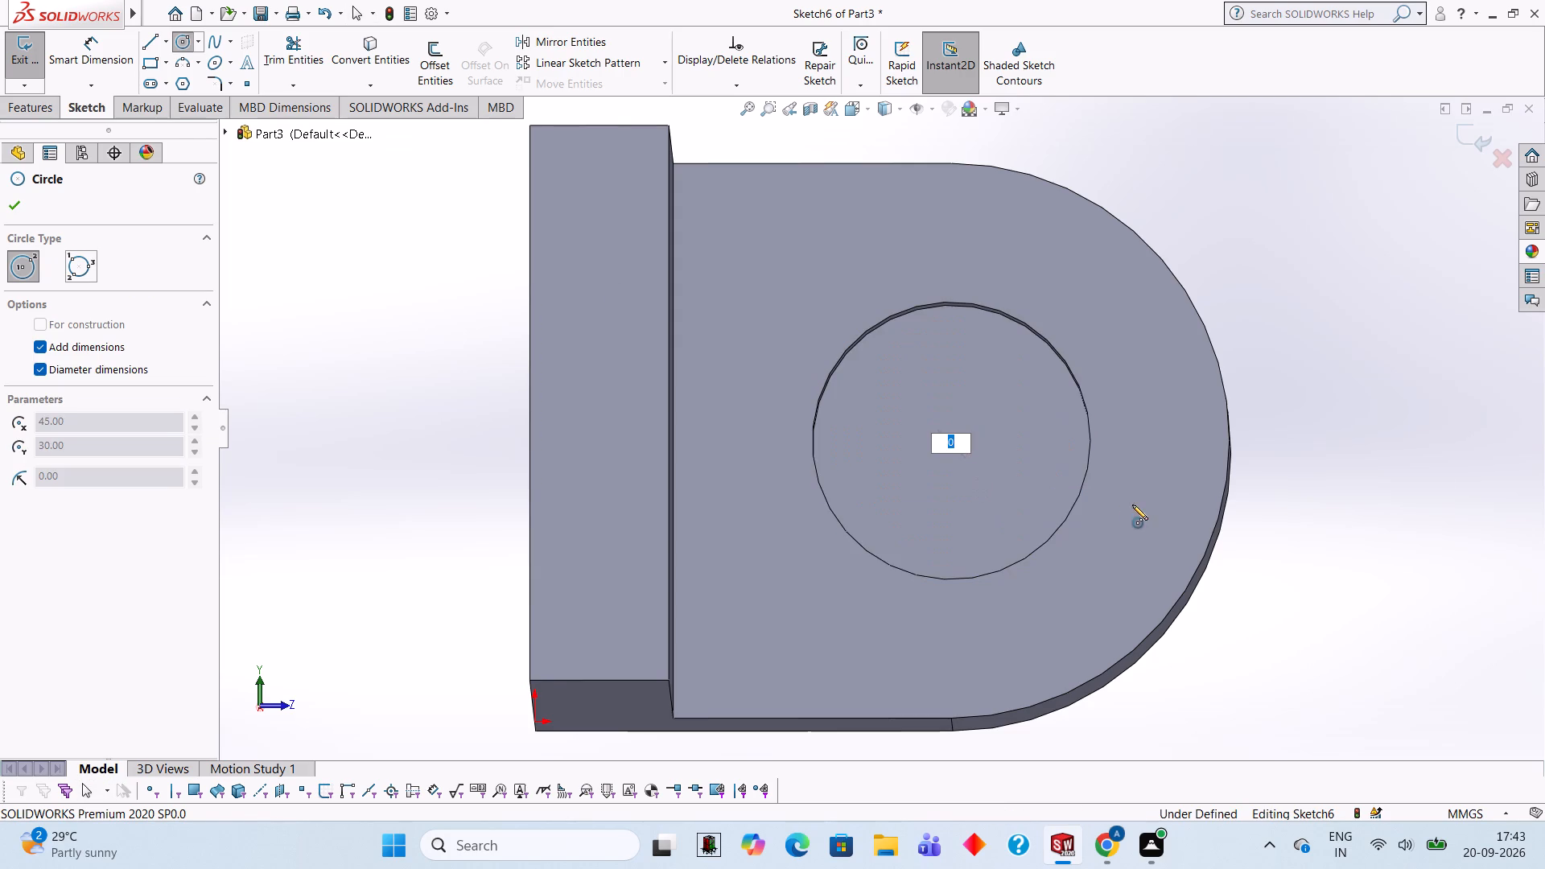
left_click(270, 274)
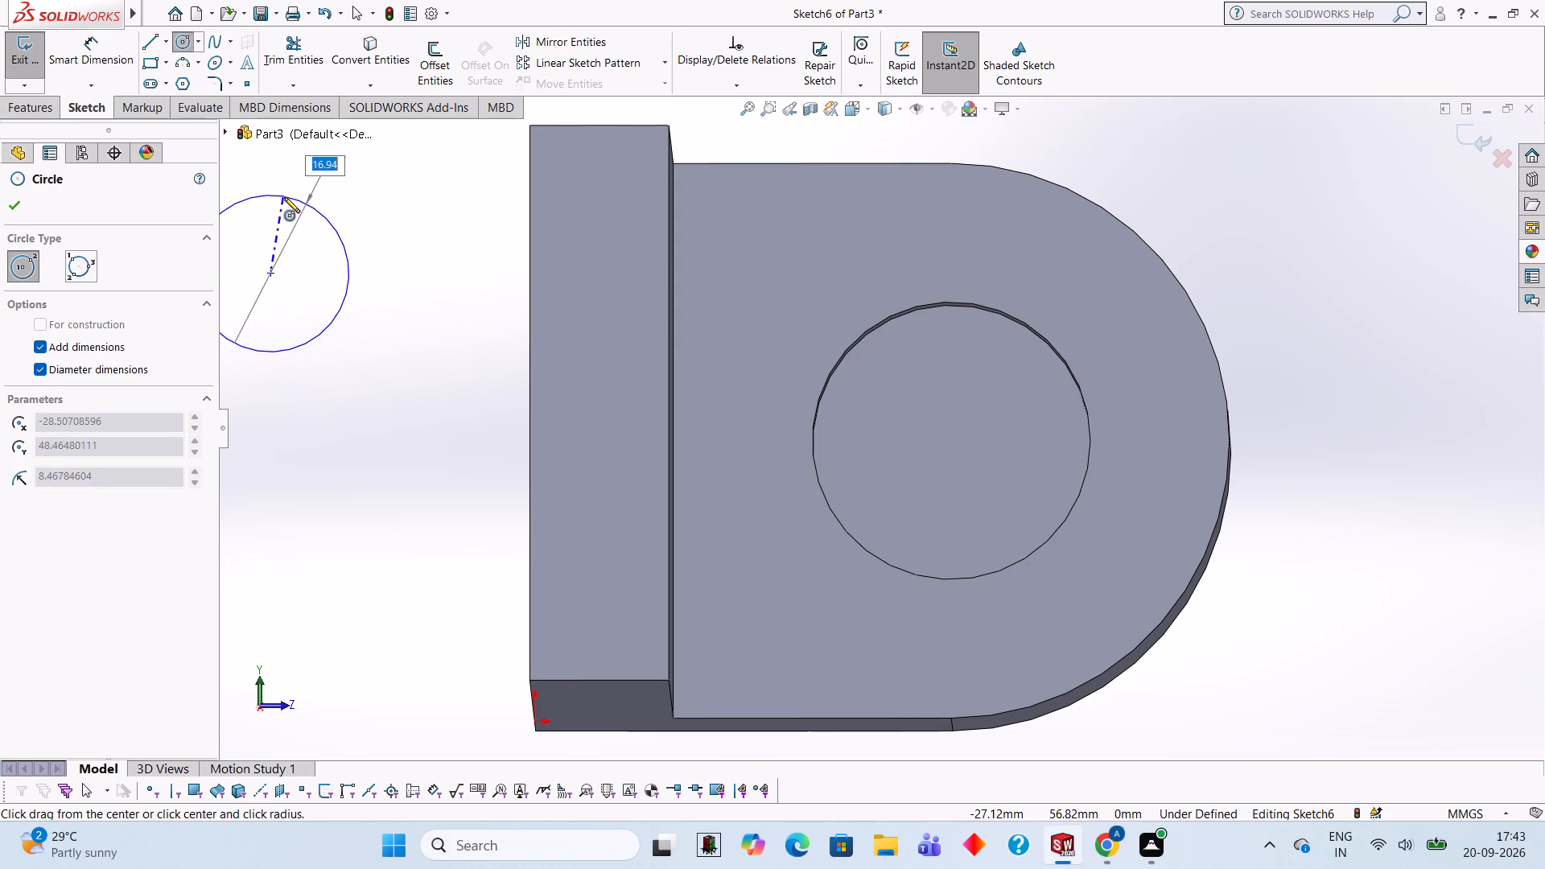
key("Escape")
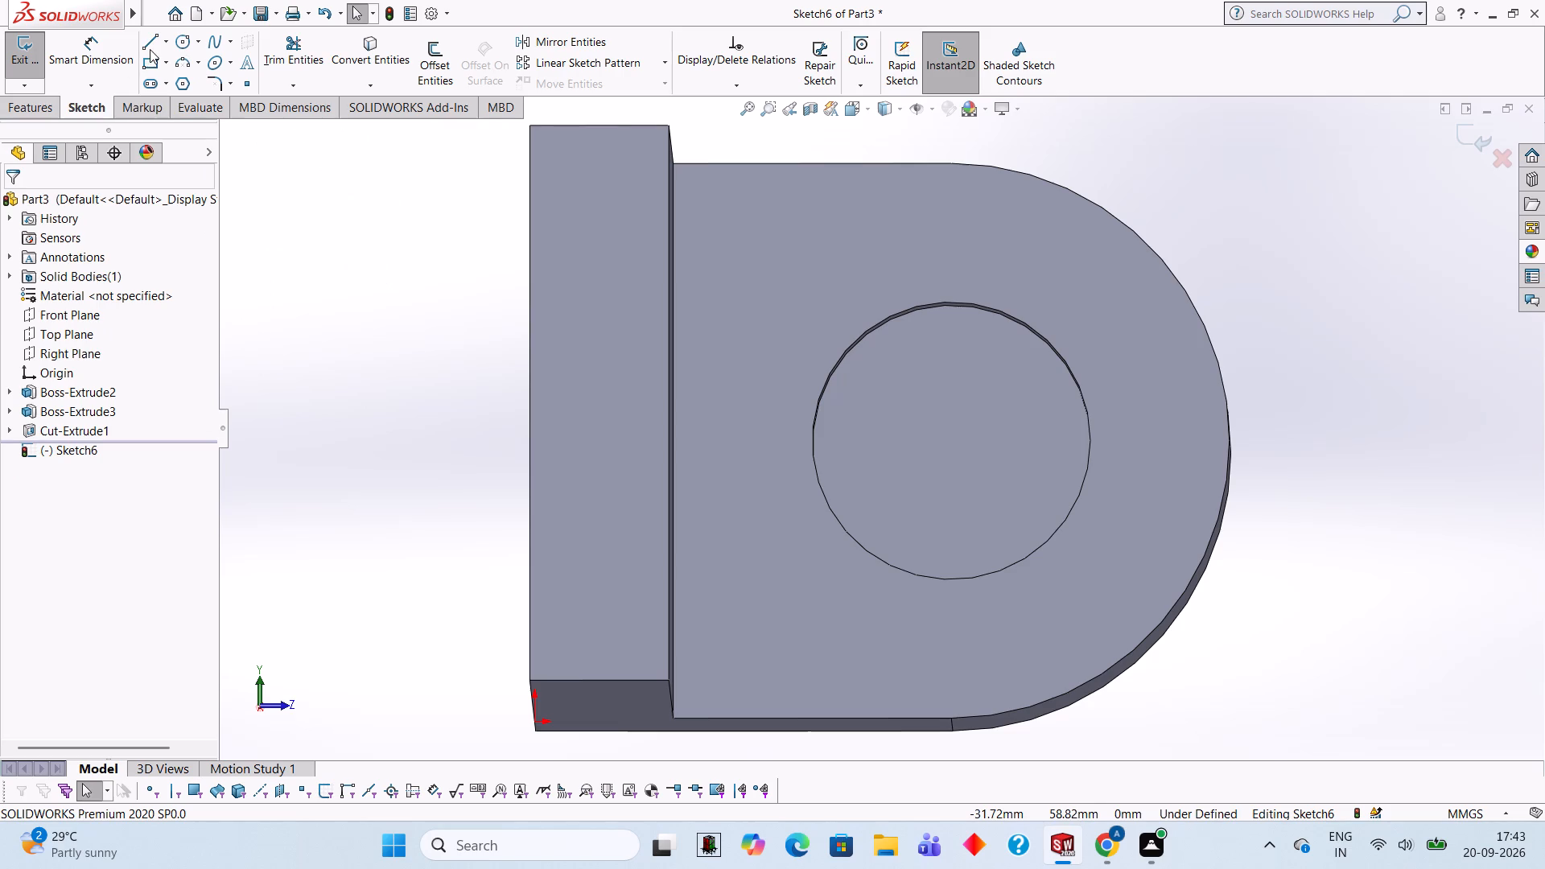
Draw a 20 mm diameter circle centred on the centre of the 30 mm recess.
left_click(179, 40)
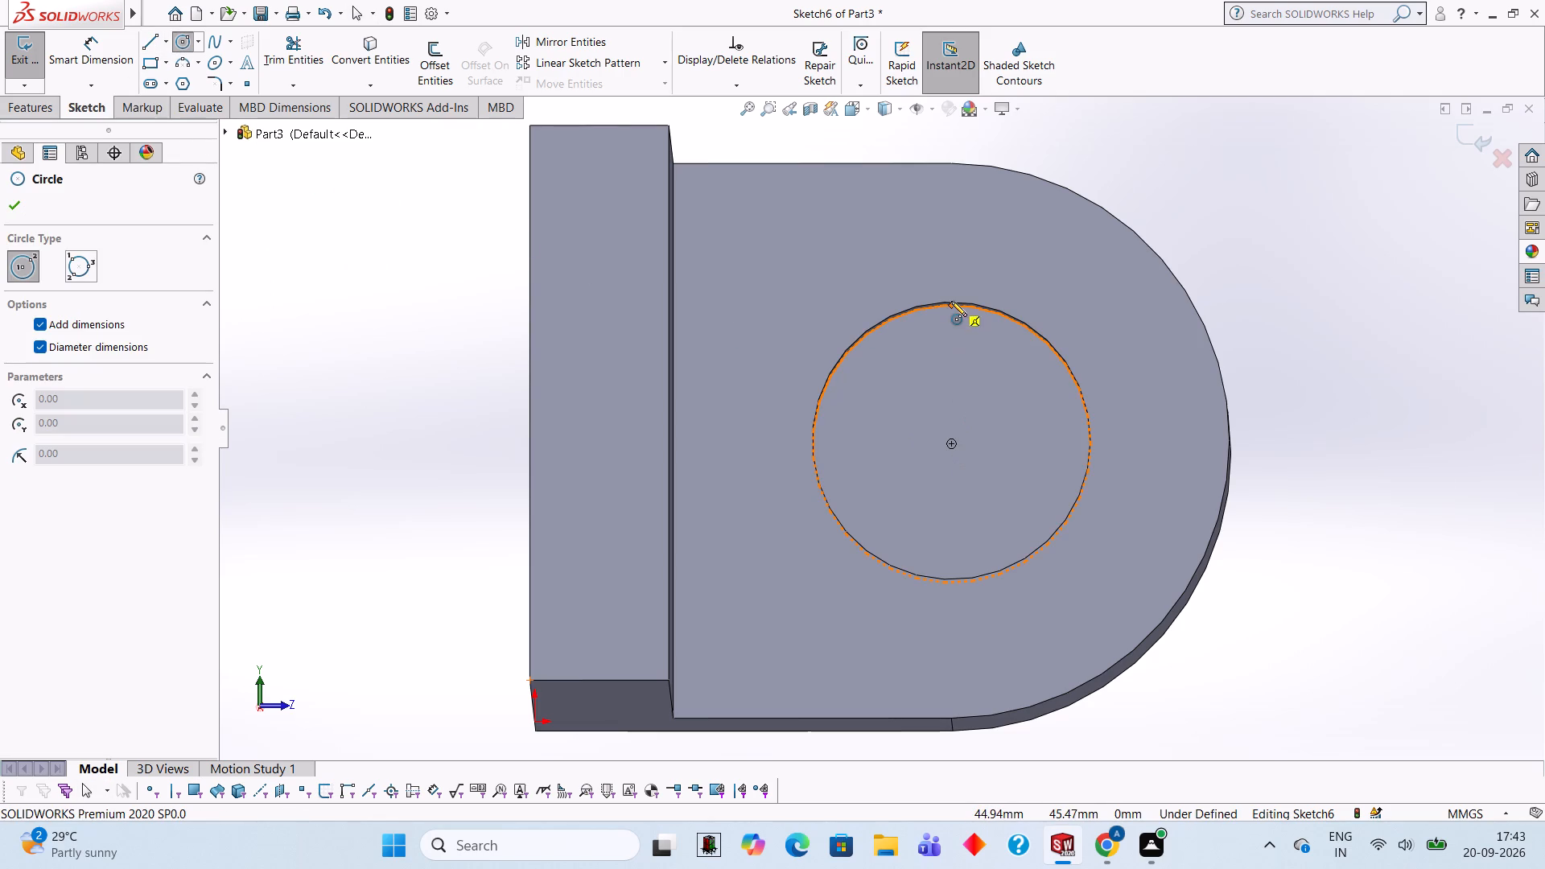
left_click(950, 443)
type("20")
key("Return")
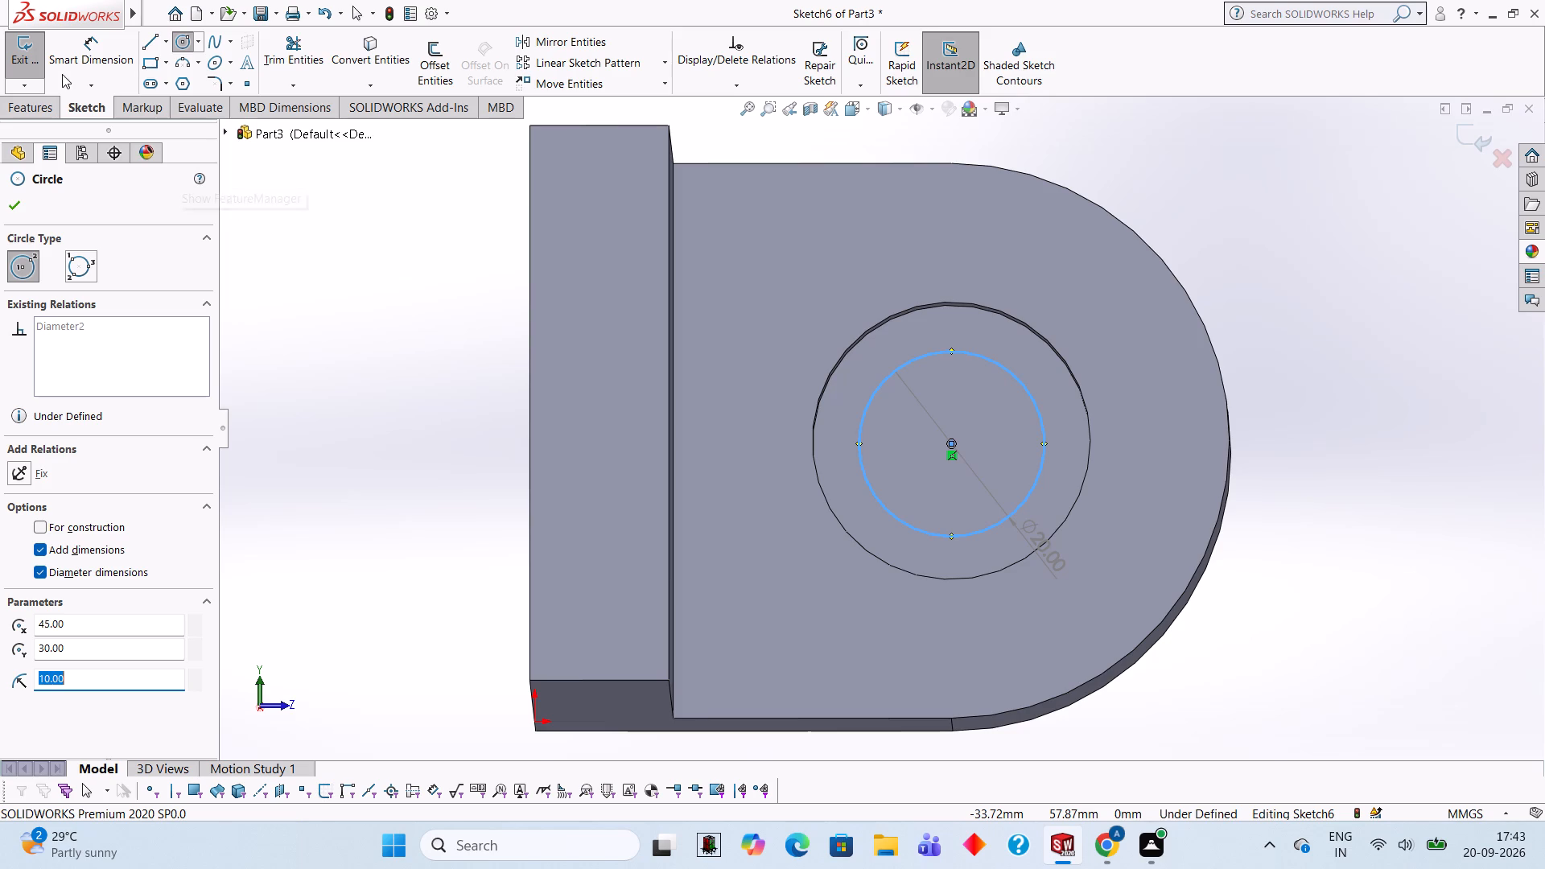
Cut the 20 mm circle 5 mm deep into the recess floor as a blind extruded cut.
left_click(7, 109)
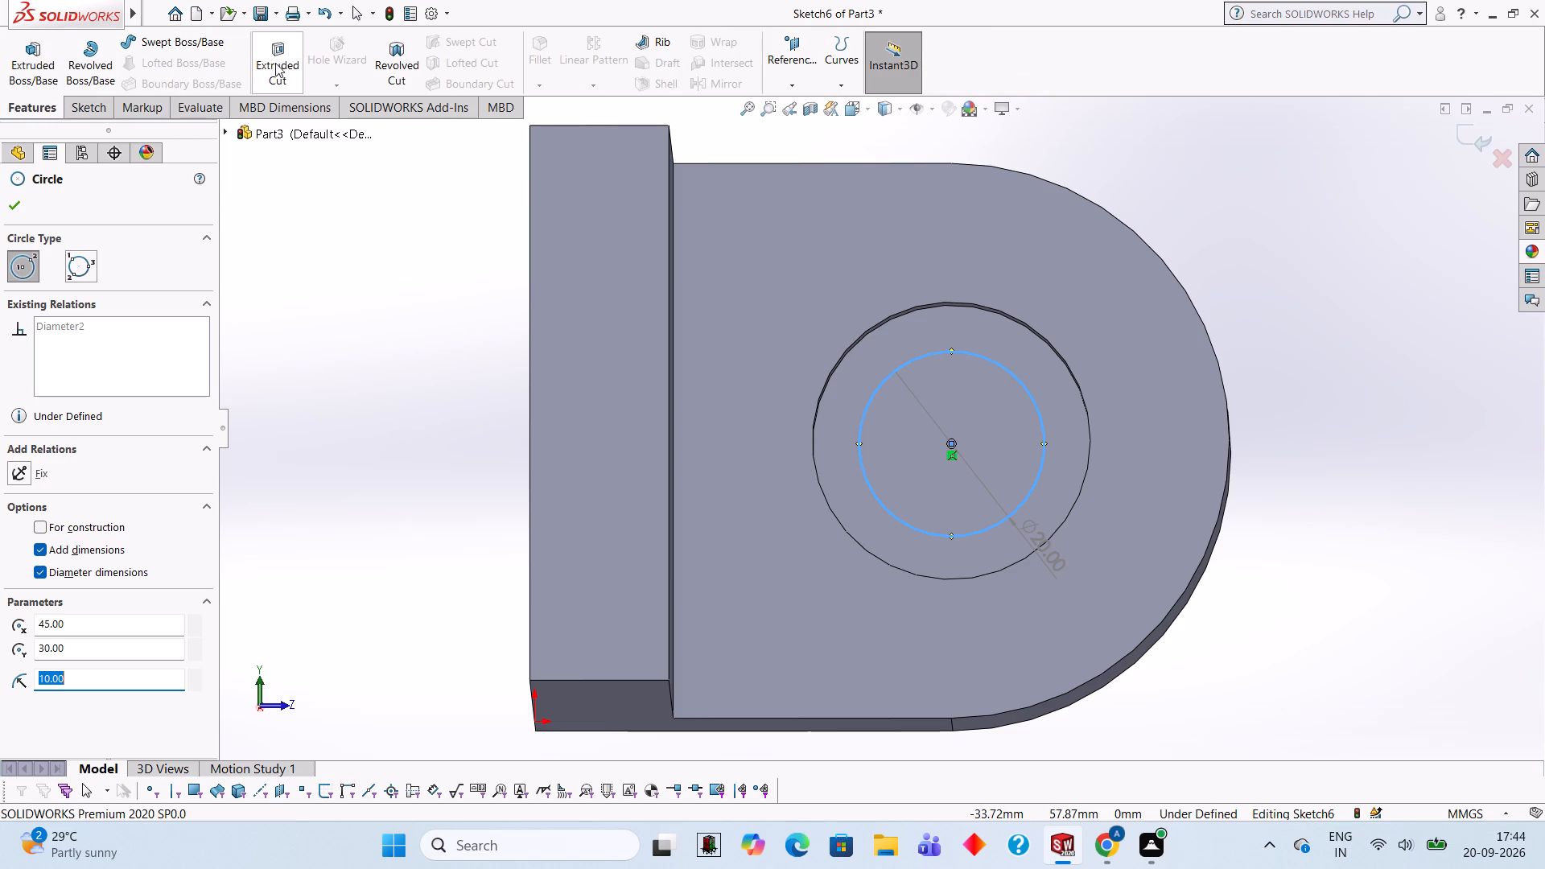
left_click(278, 63)
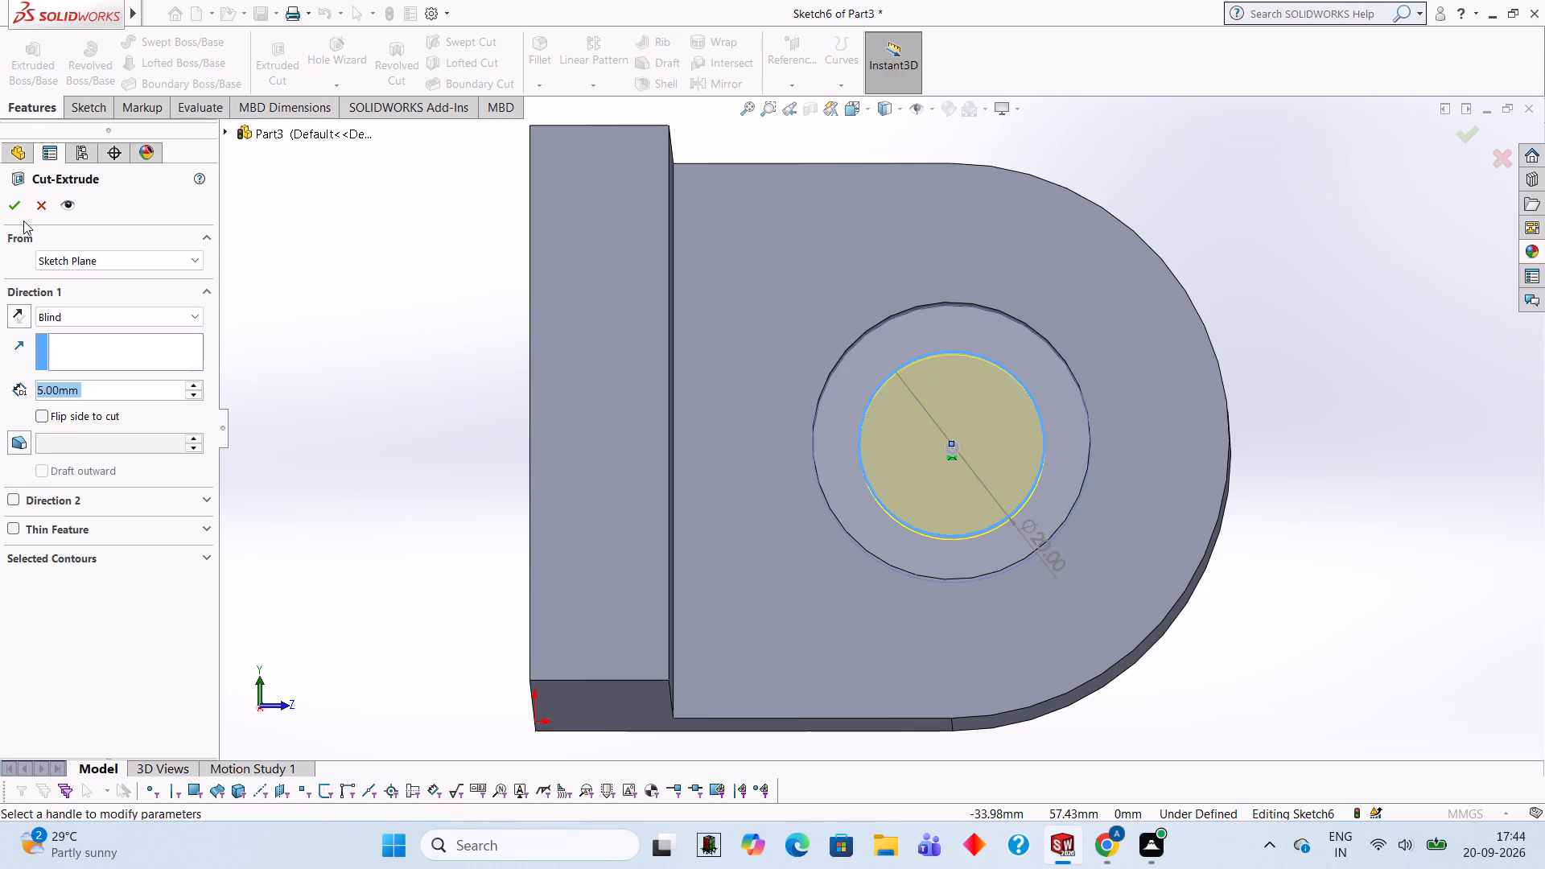
left_click(19, 210)
Start a new sketch on the plate's large face on the boss side, and view it face-on.
middle_click_drag(1099, 324, 910, 258)
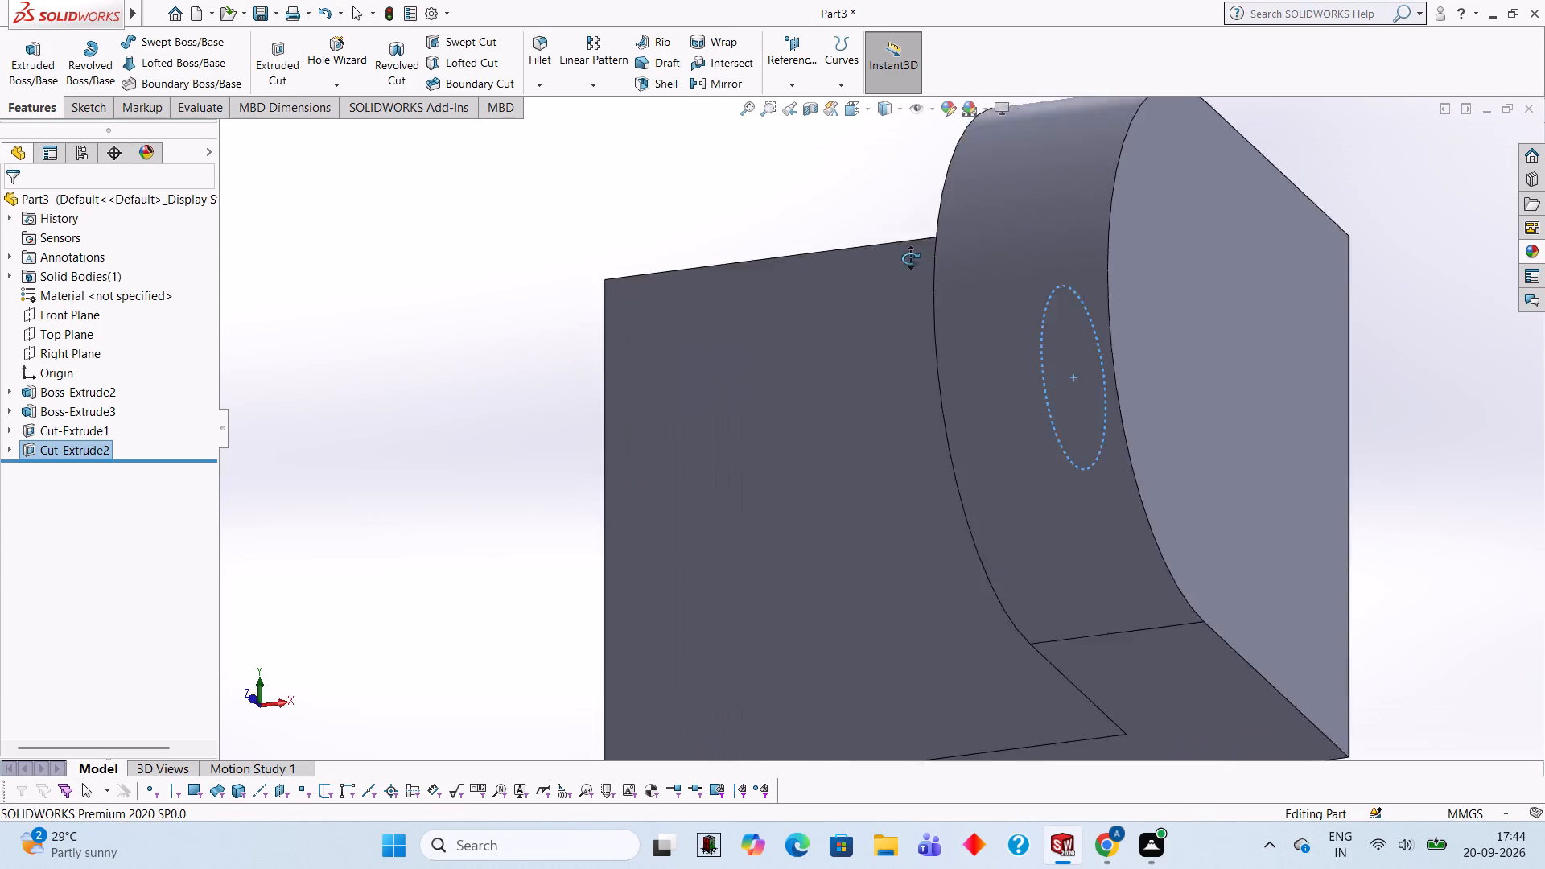
middle_click_drag(910, 258, 1007, 296)
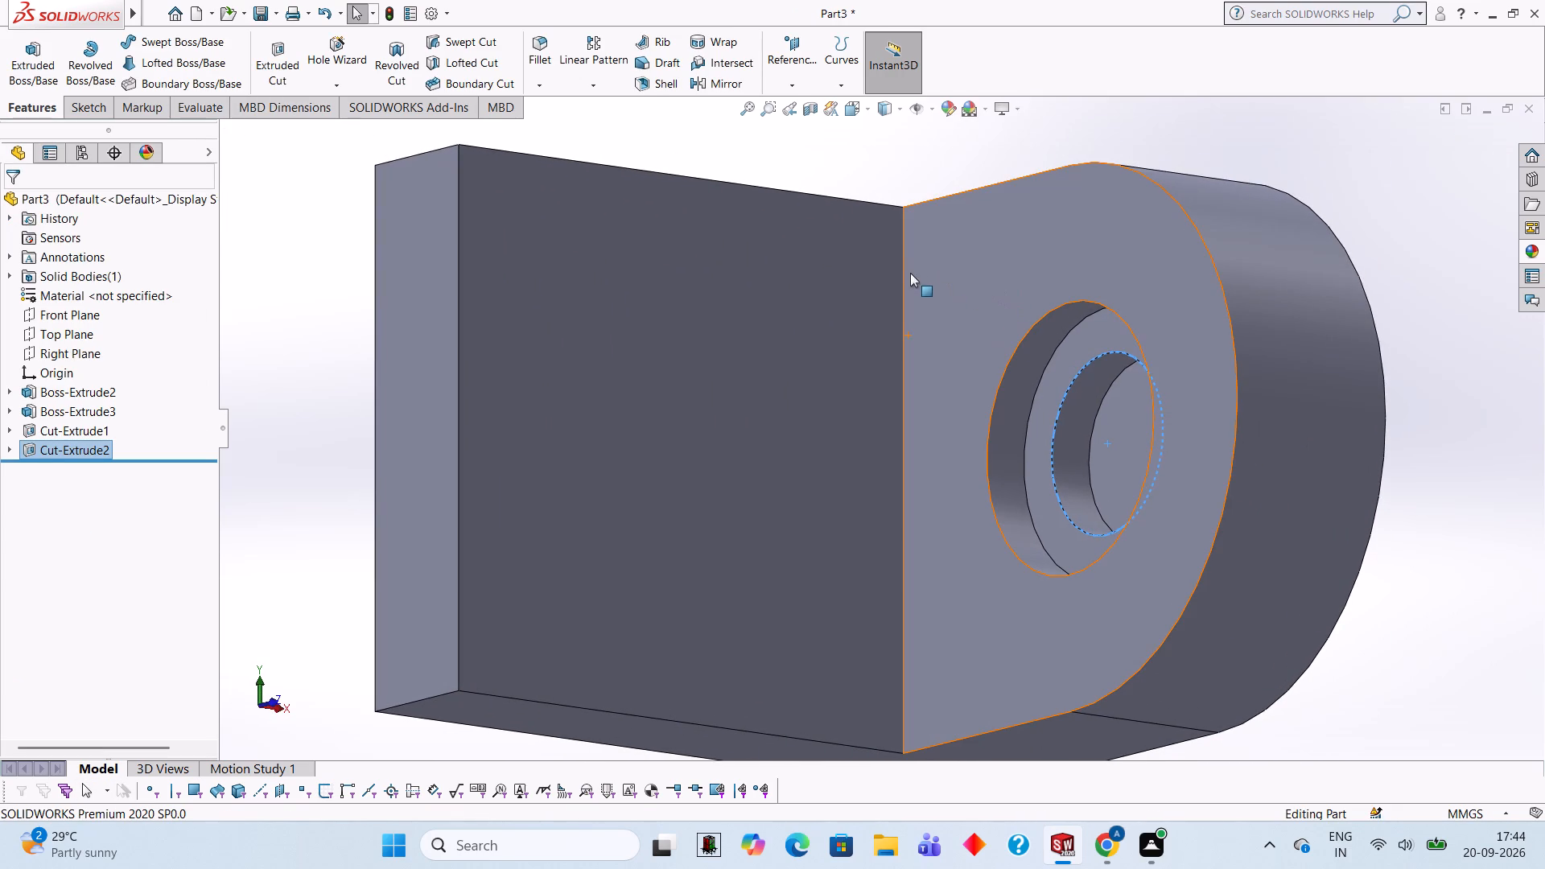
middle_click_drag(886, 324, 852, 422)
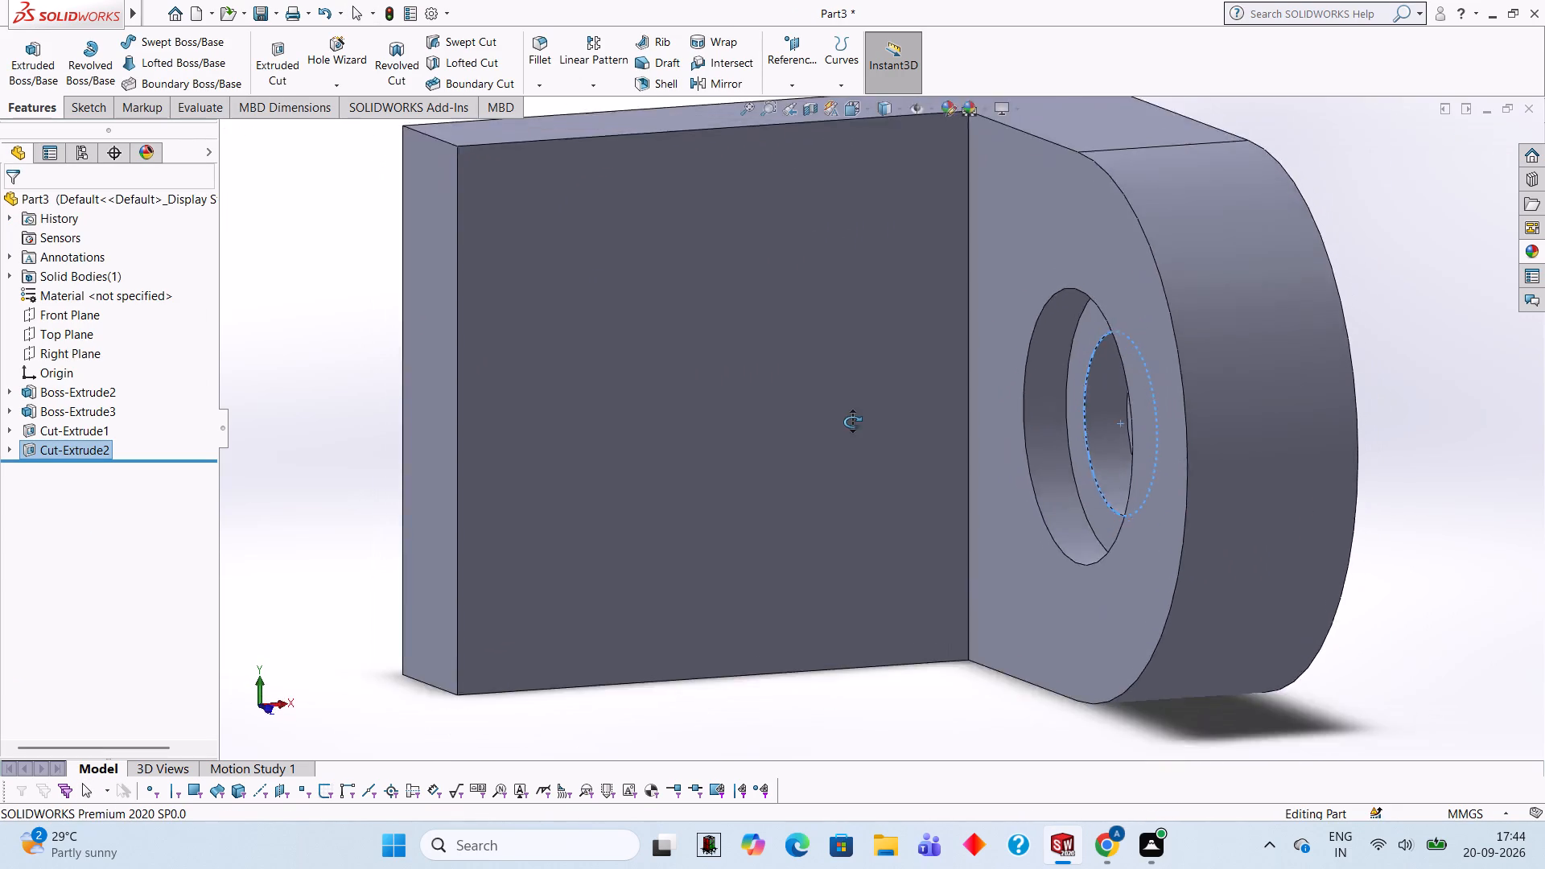
middle_click_drag(852, 422, 816, 355)
middle_click_drag(814, 356, 878, 389)
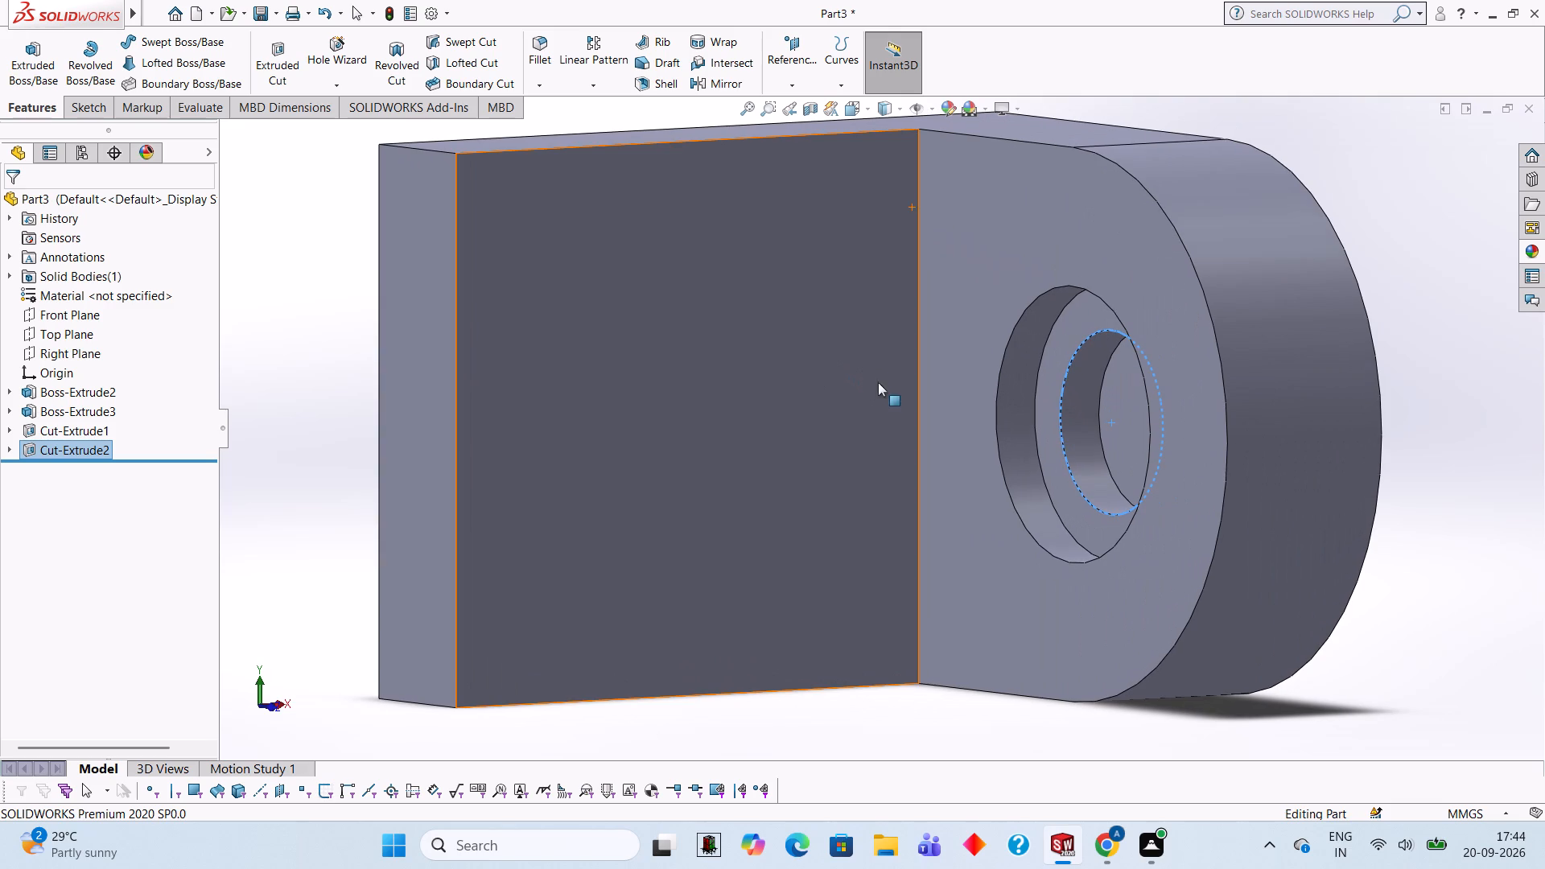
left_click(649, 324)
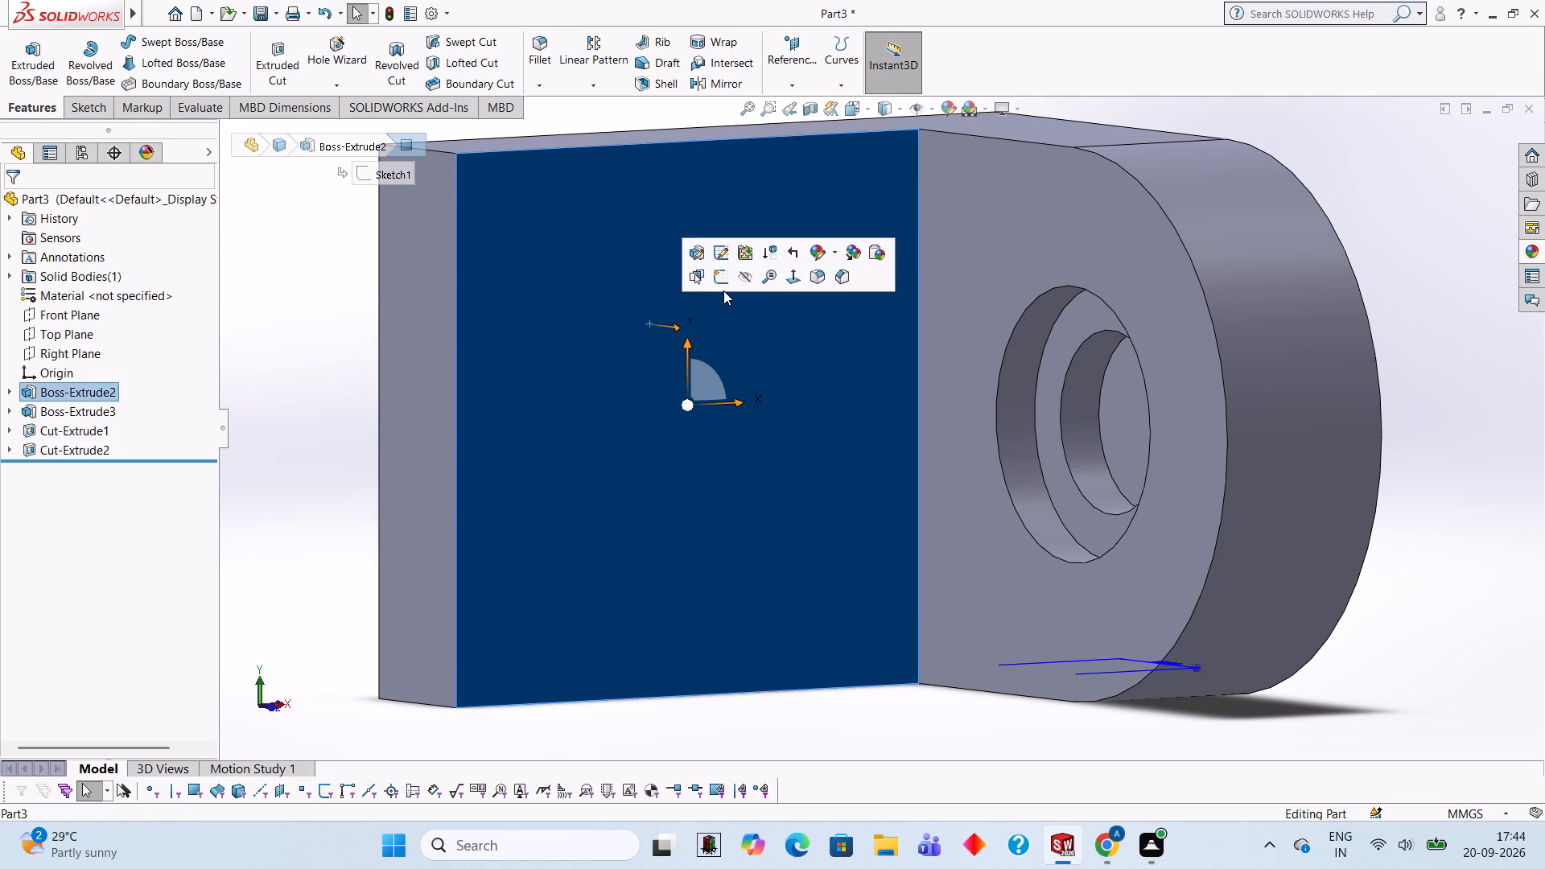
left_click(723, 282)
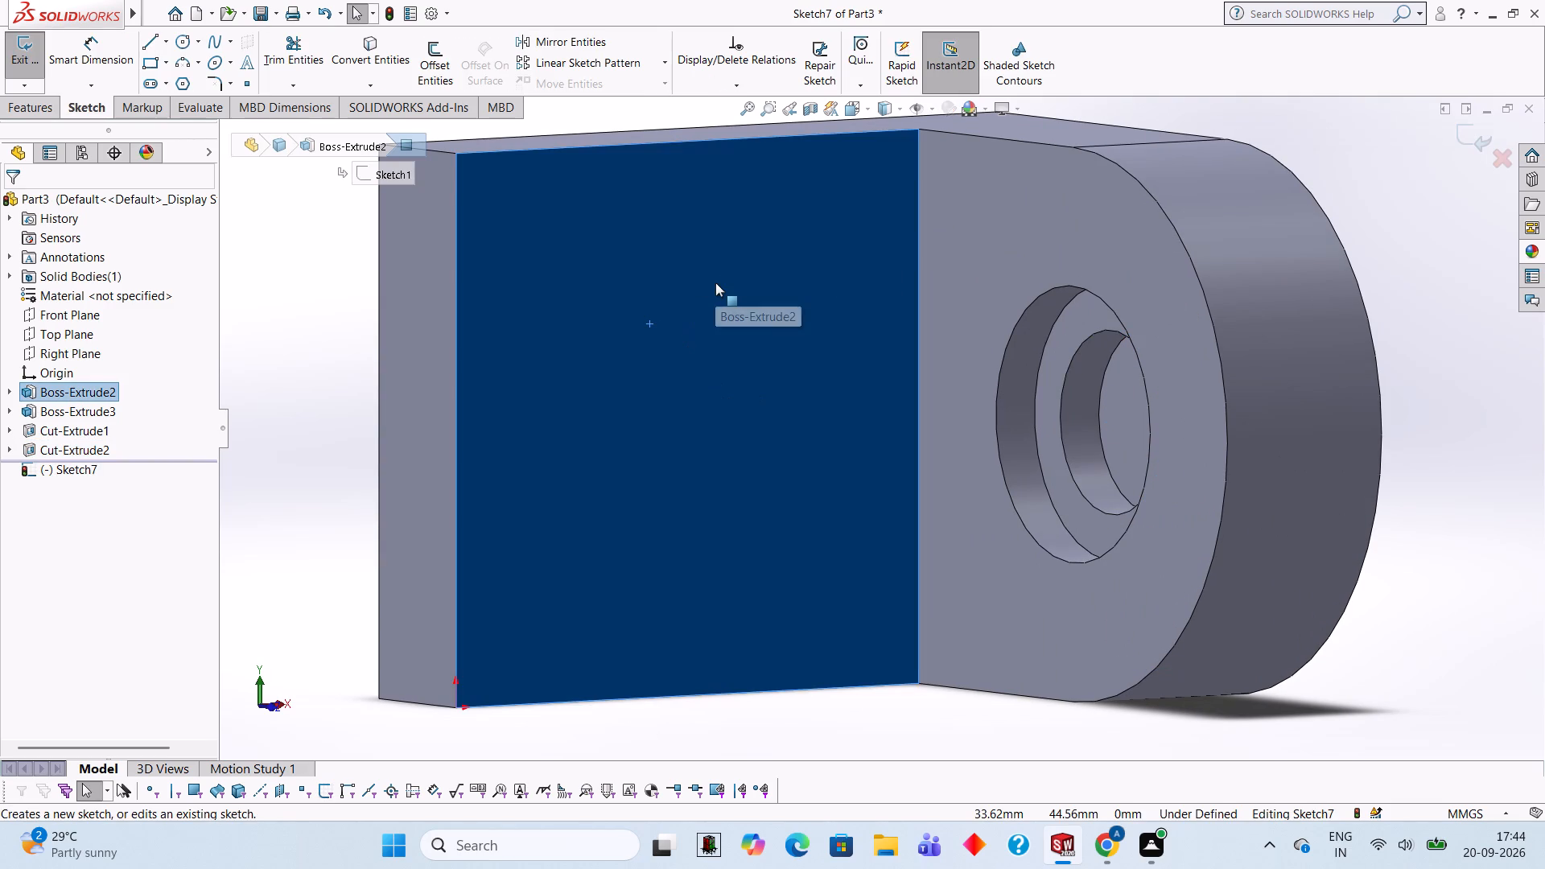
key("ctrl+8")
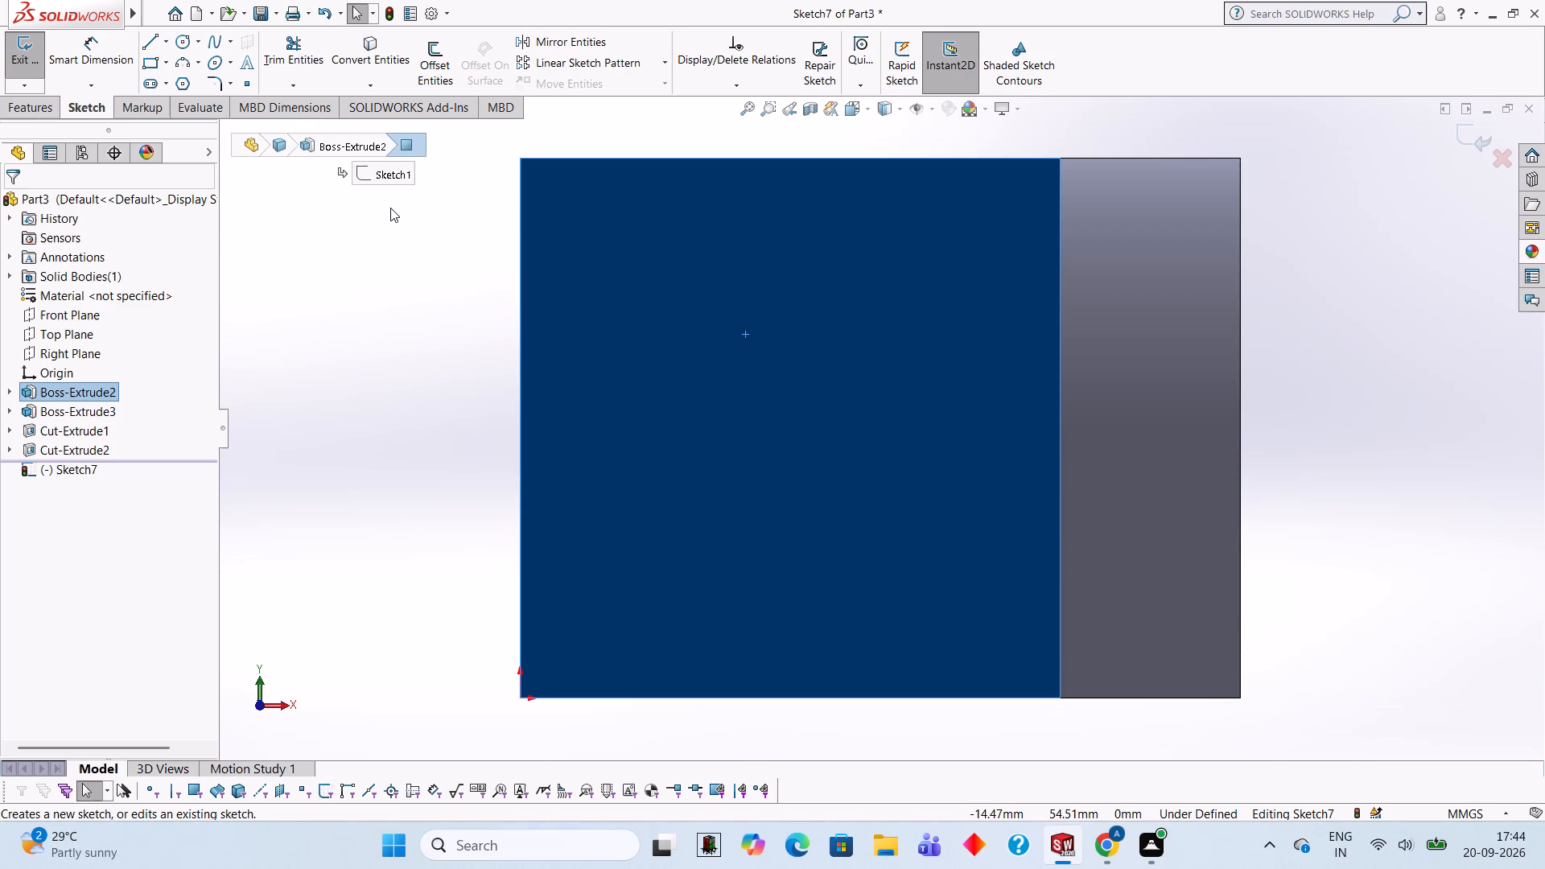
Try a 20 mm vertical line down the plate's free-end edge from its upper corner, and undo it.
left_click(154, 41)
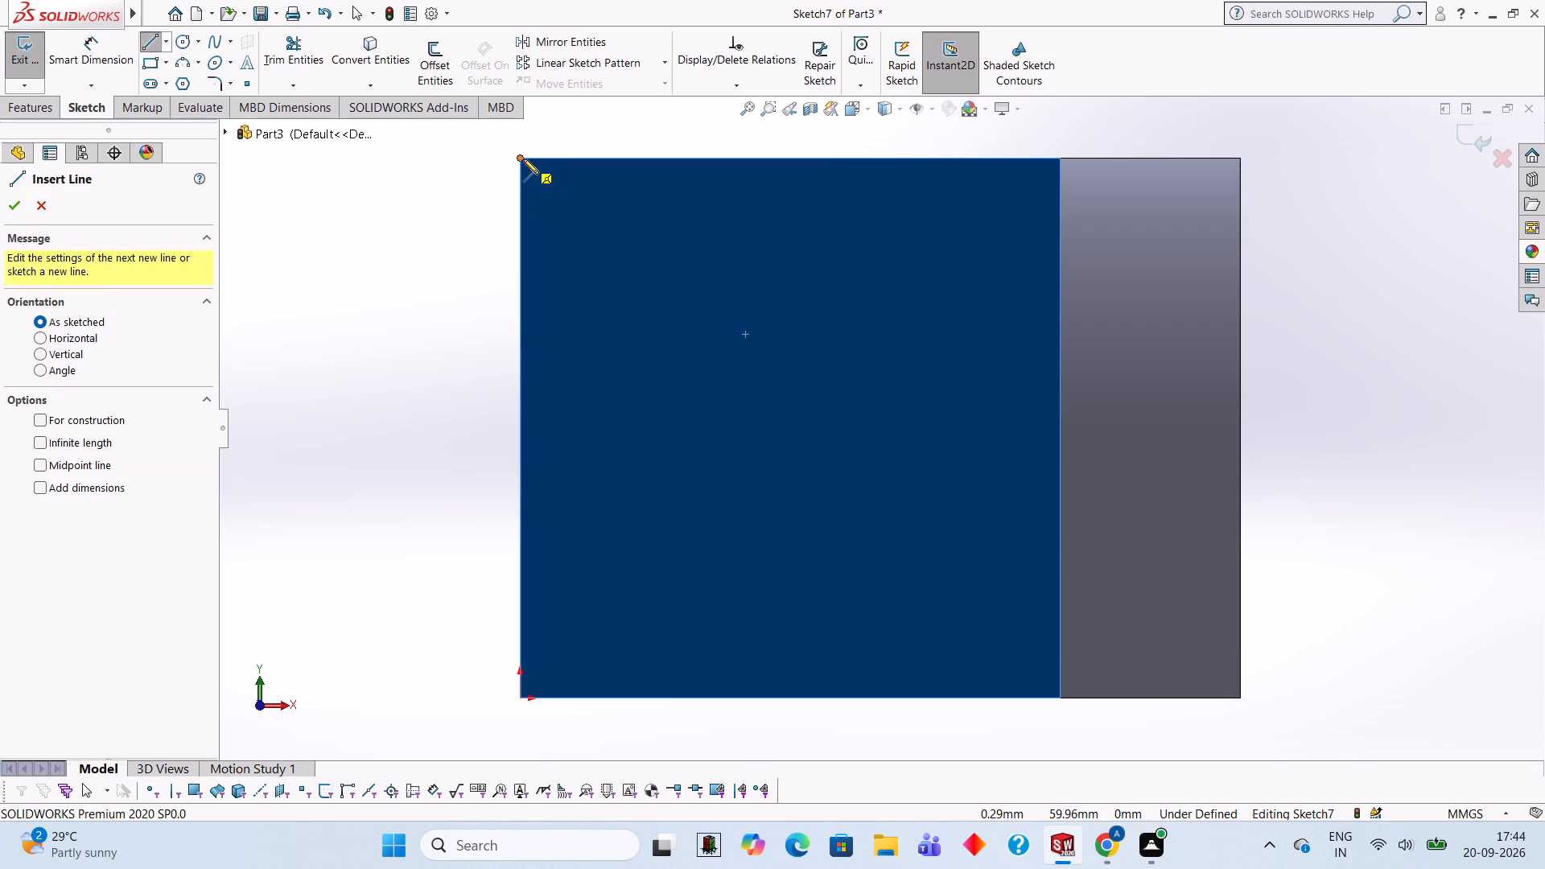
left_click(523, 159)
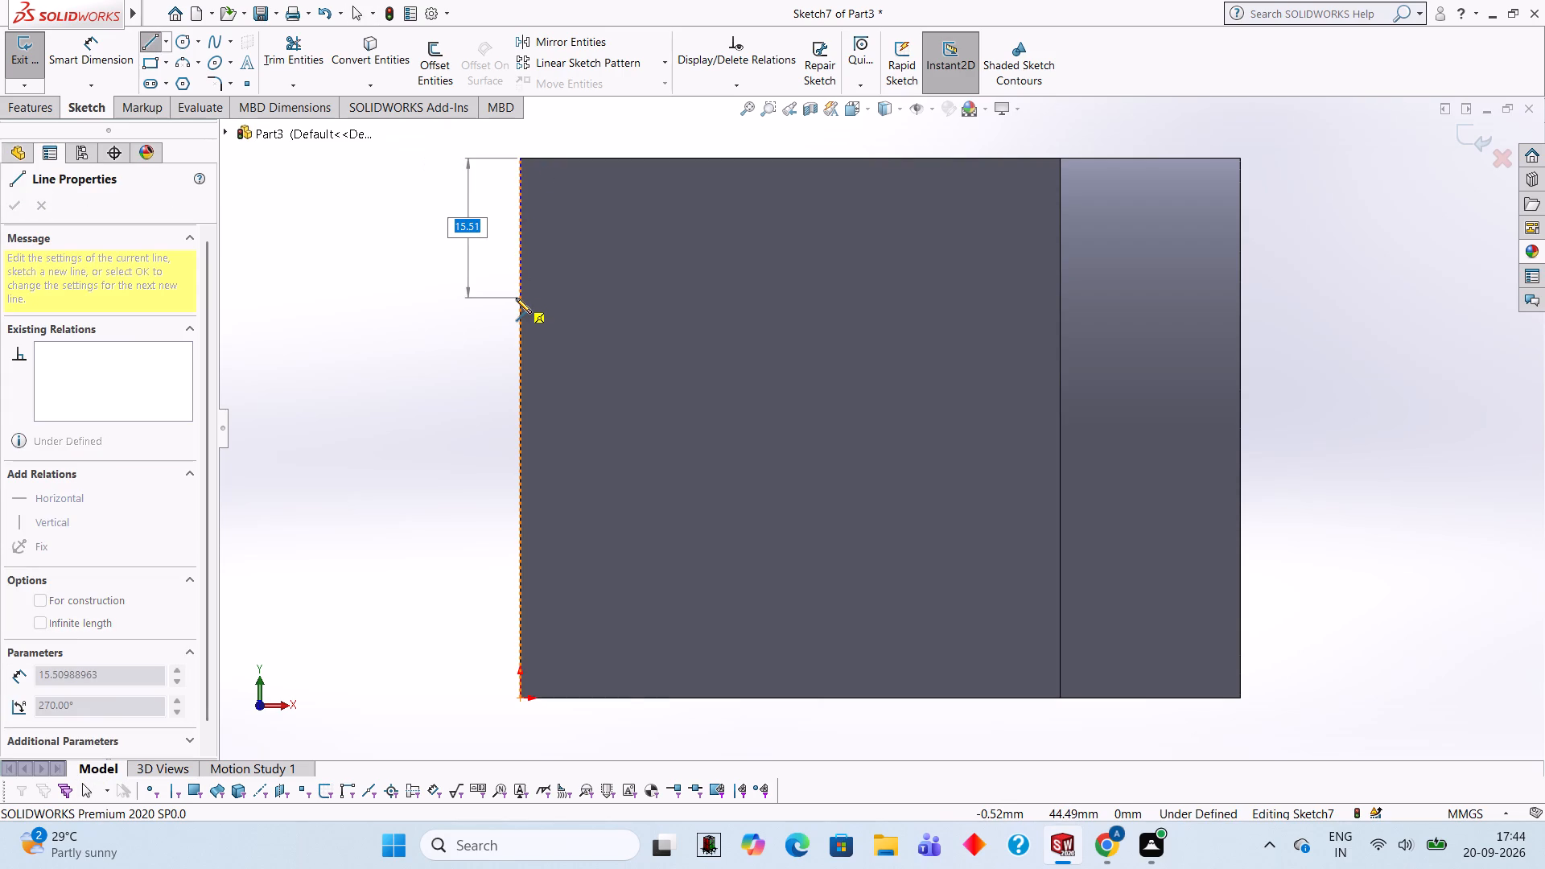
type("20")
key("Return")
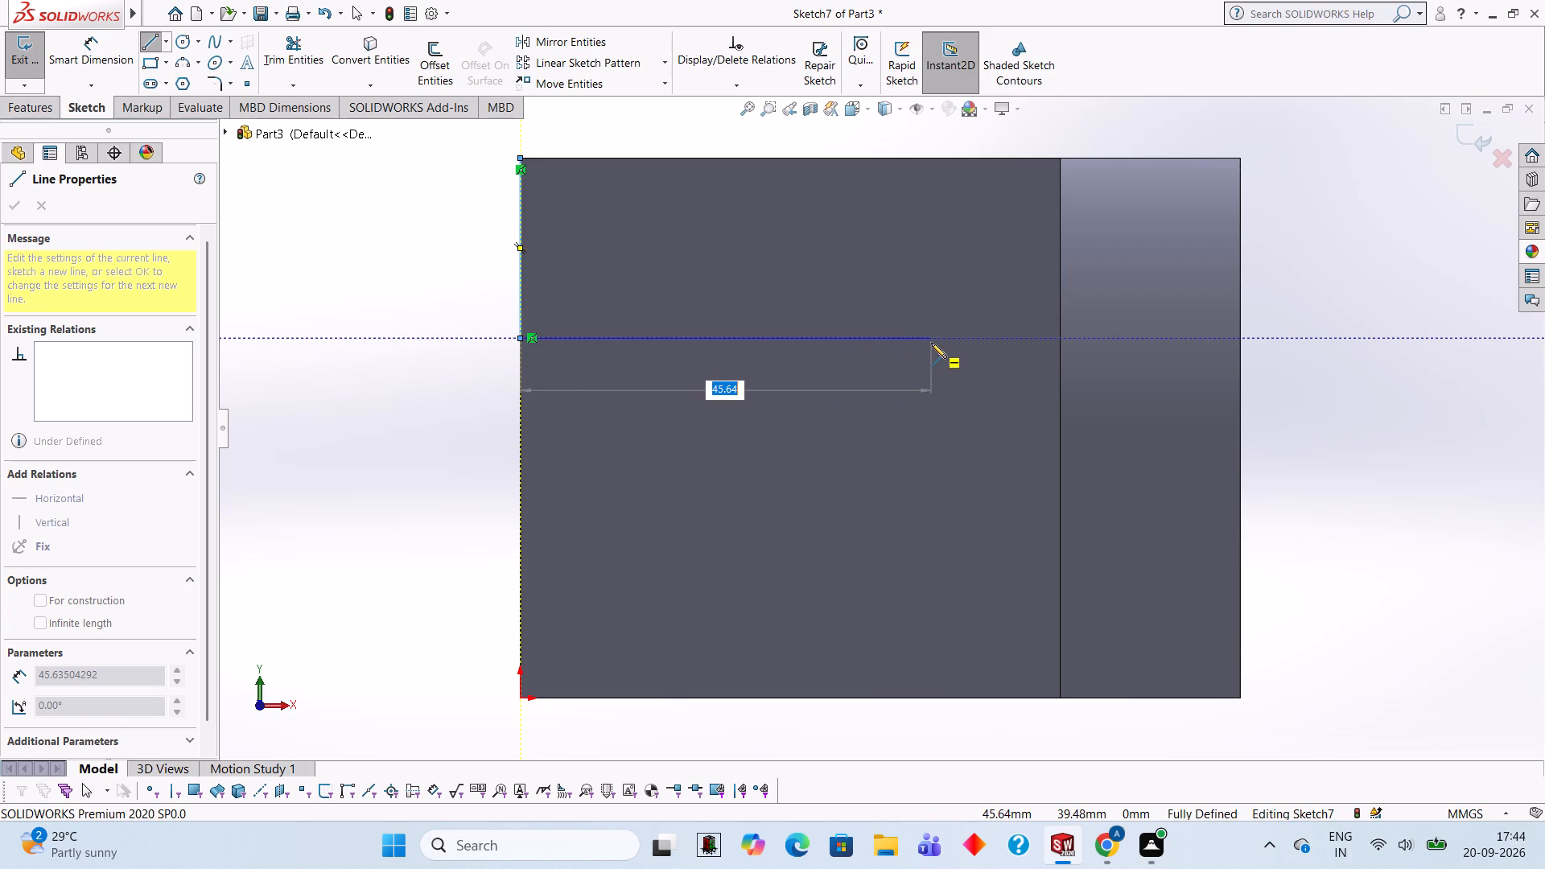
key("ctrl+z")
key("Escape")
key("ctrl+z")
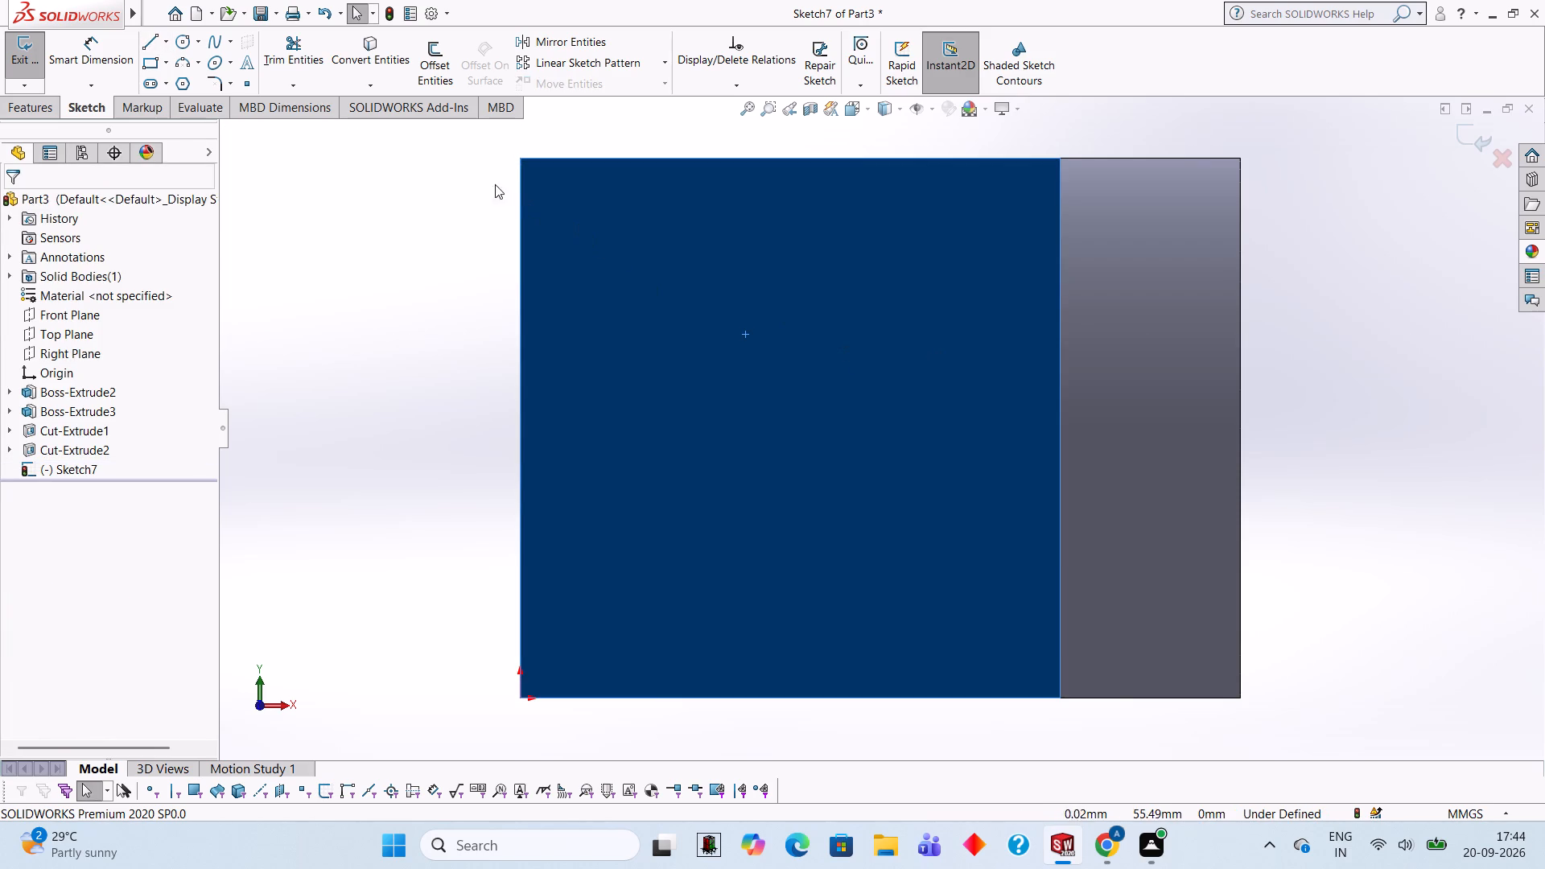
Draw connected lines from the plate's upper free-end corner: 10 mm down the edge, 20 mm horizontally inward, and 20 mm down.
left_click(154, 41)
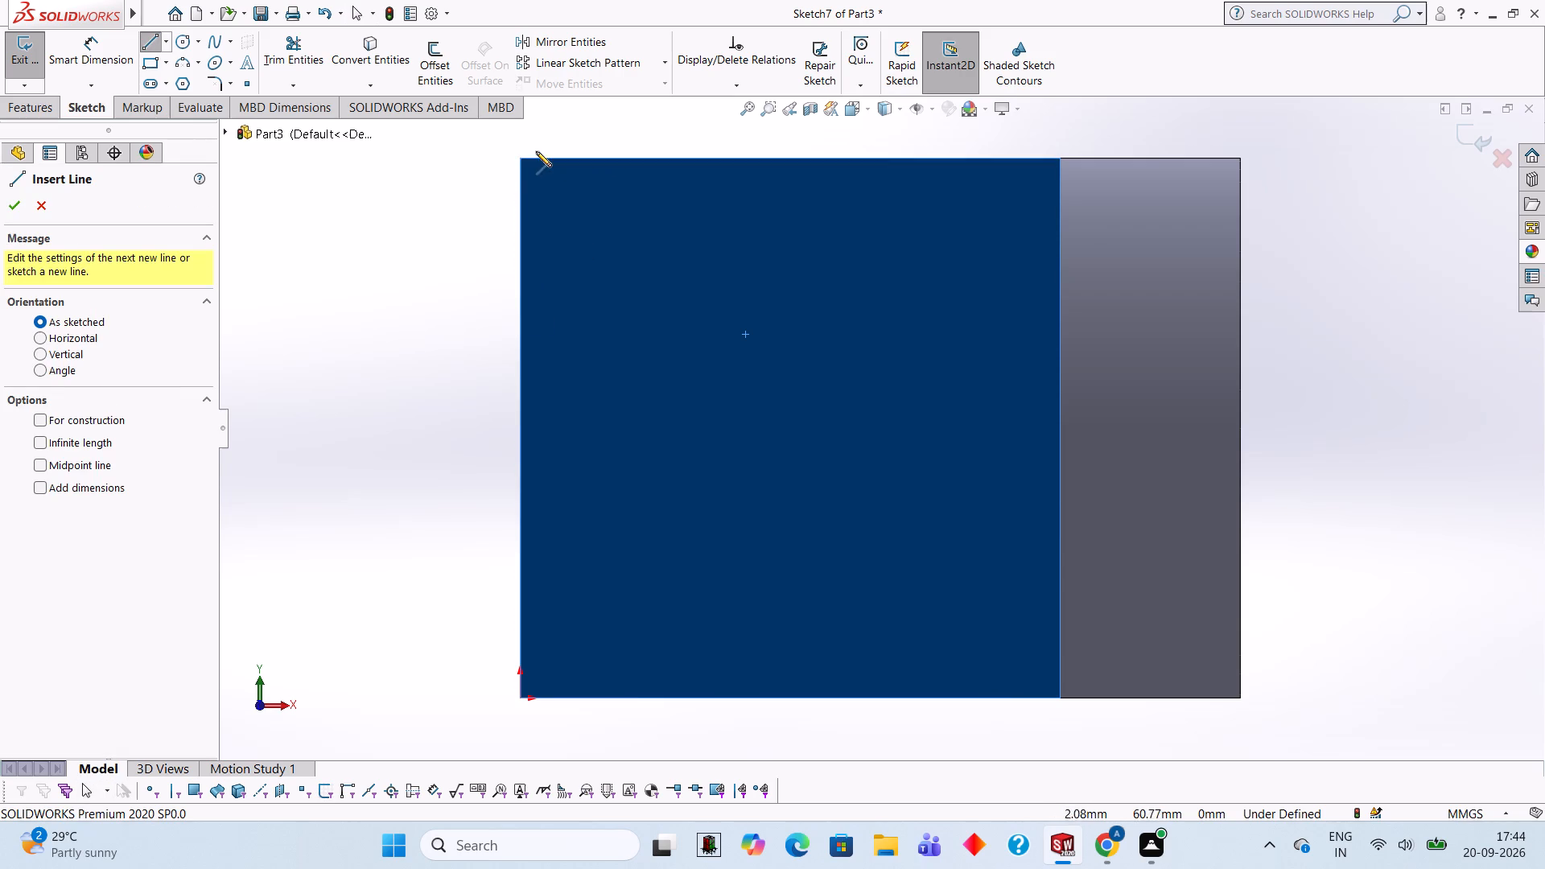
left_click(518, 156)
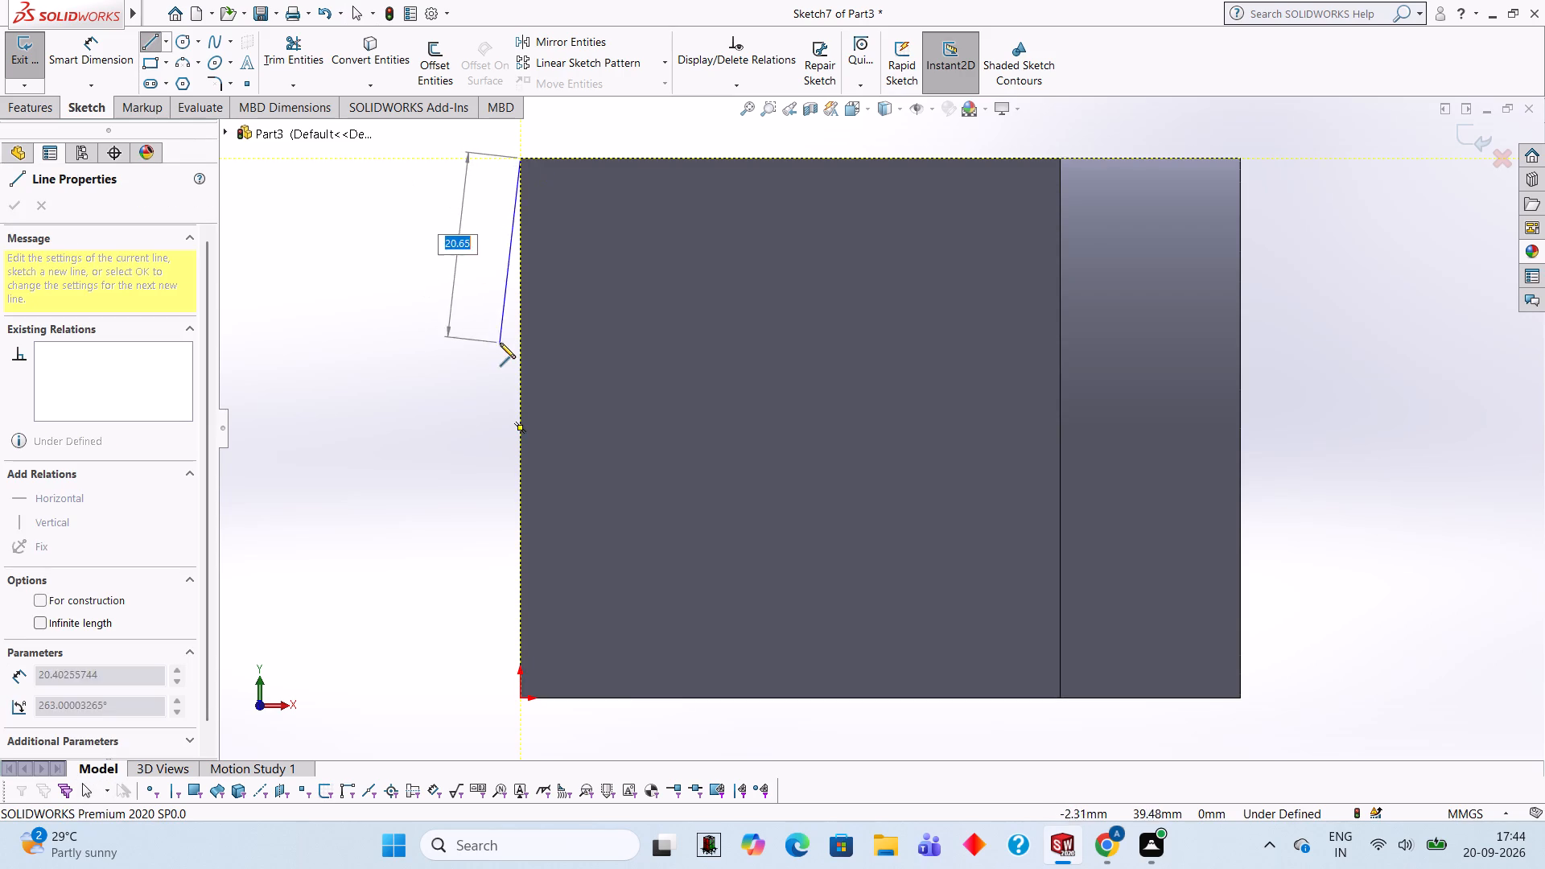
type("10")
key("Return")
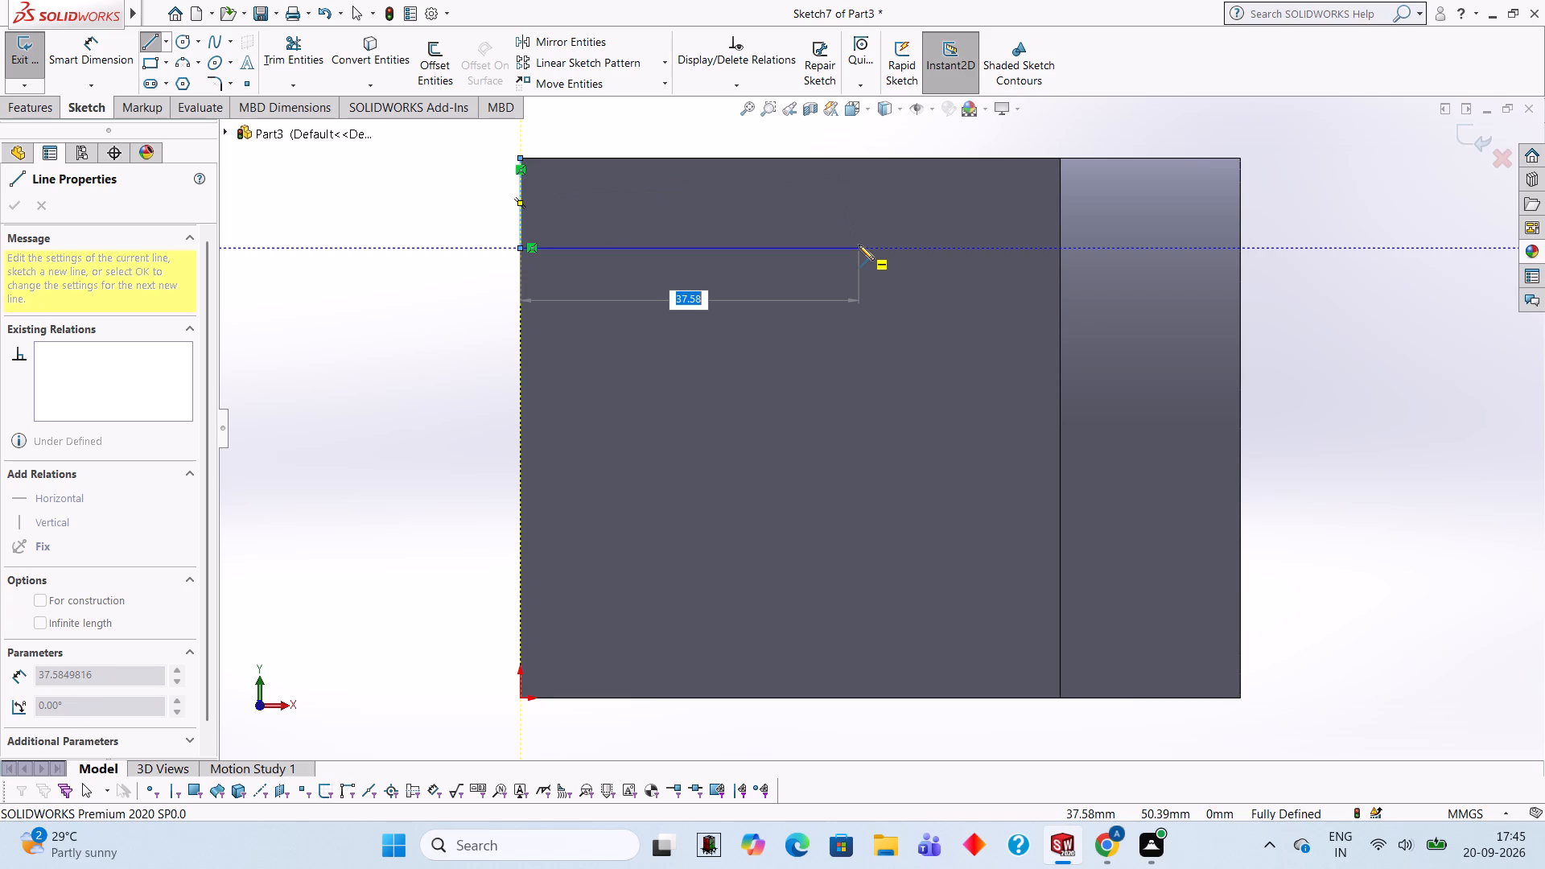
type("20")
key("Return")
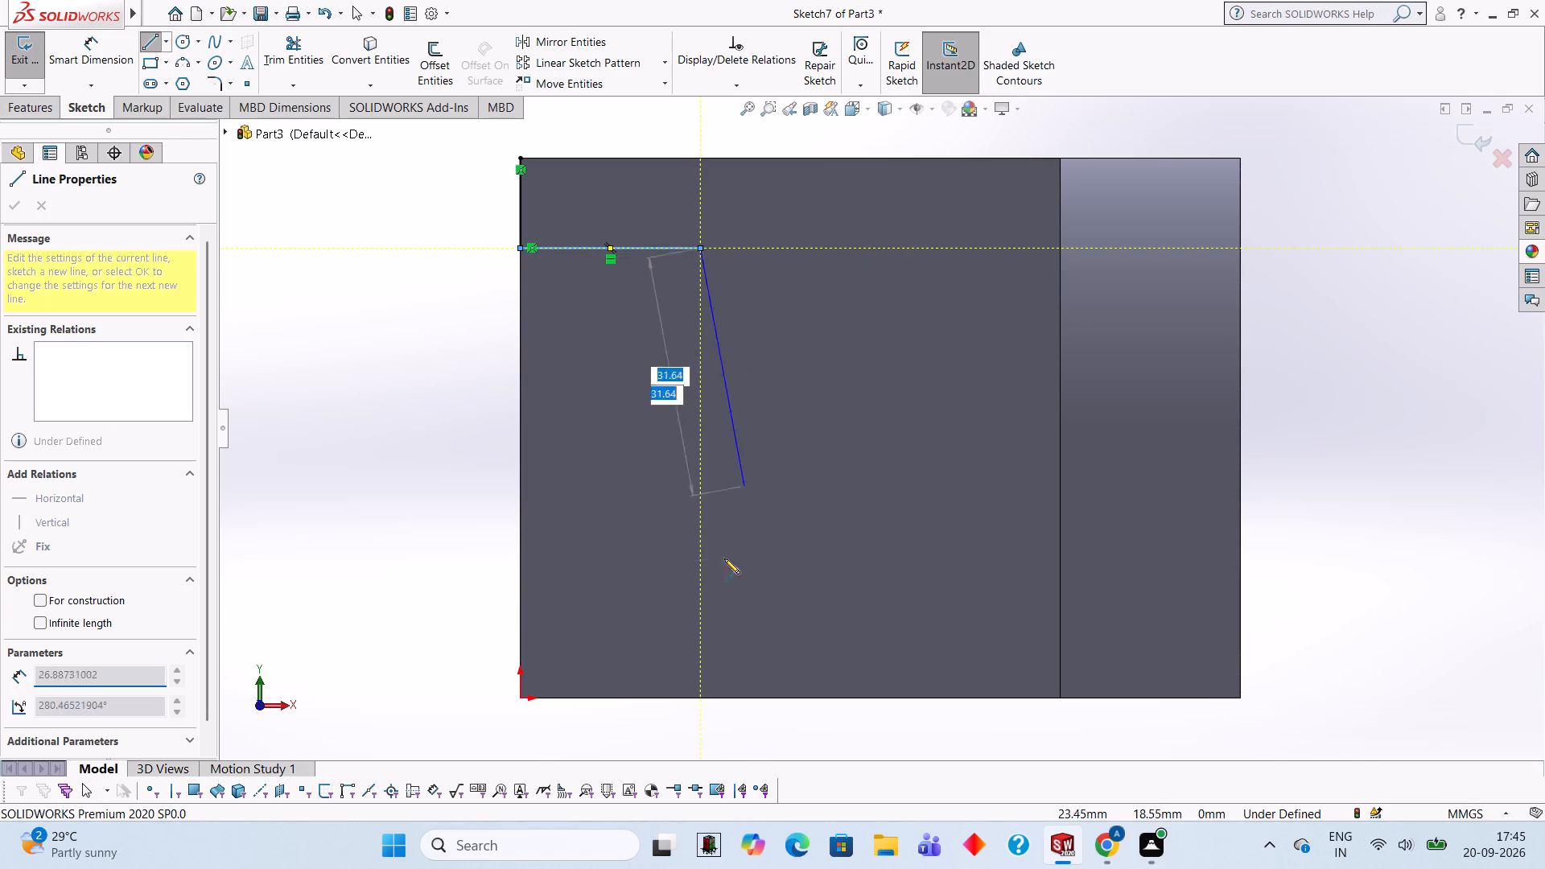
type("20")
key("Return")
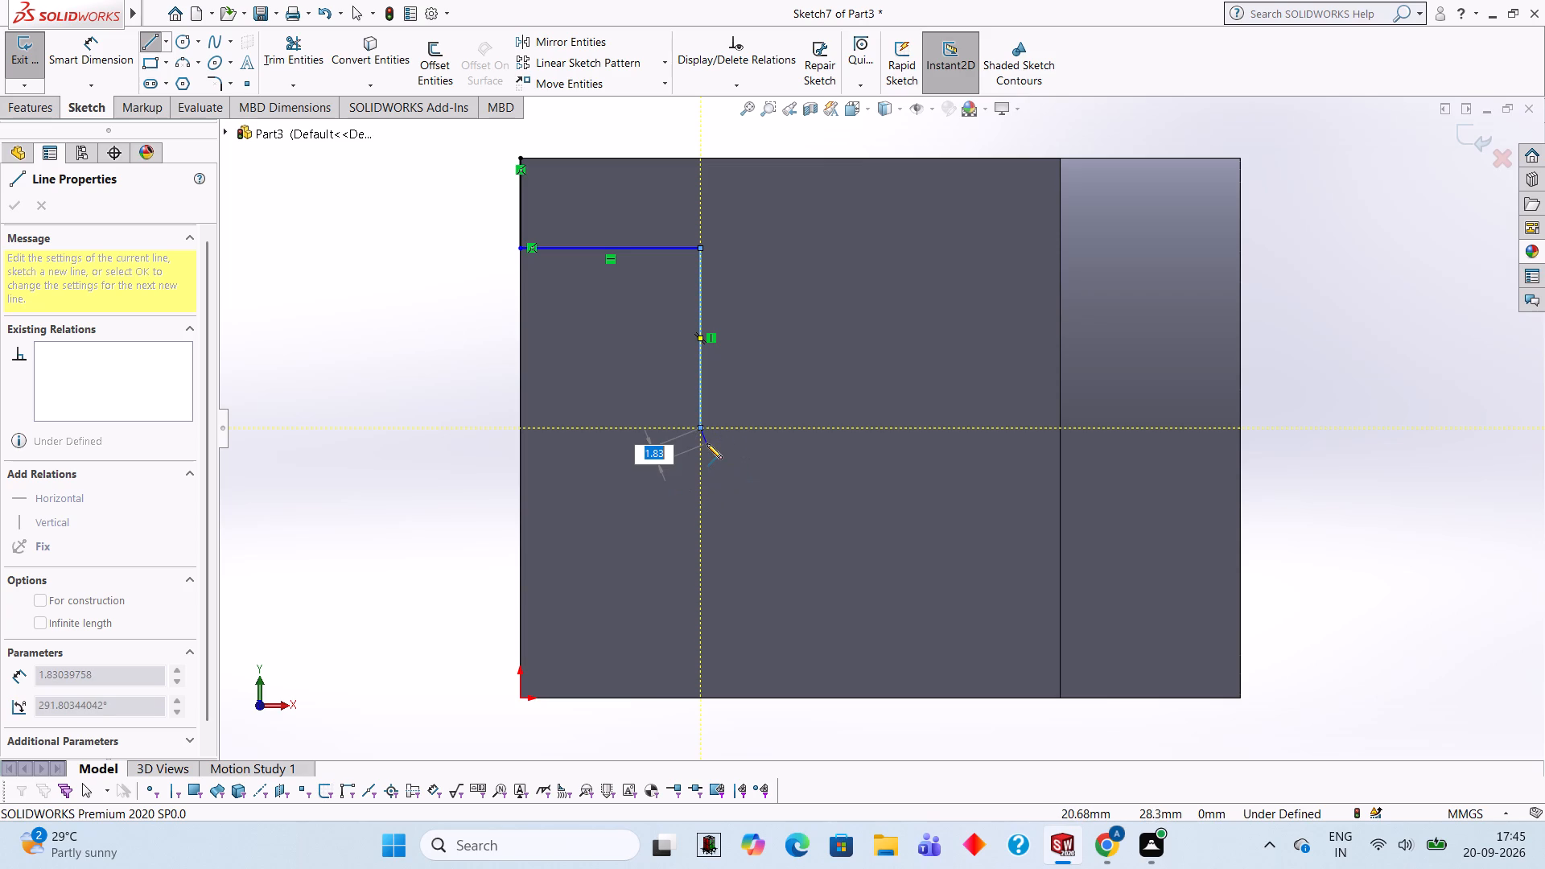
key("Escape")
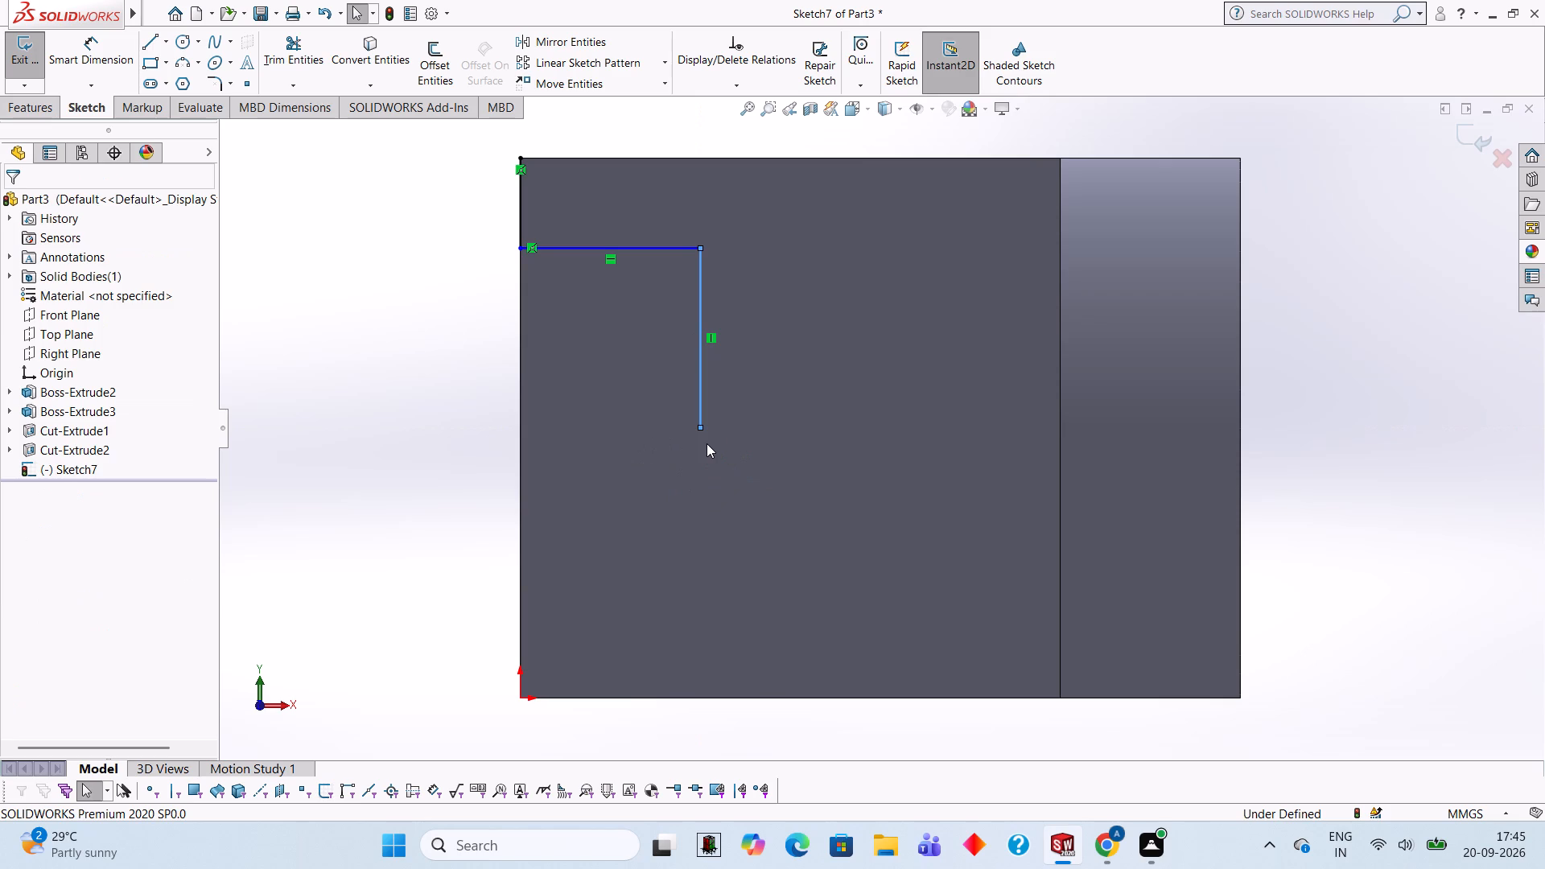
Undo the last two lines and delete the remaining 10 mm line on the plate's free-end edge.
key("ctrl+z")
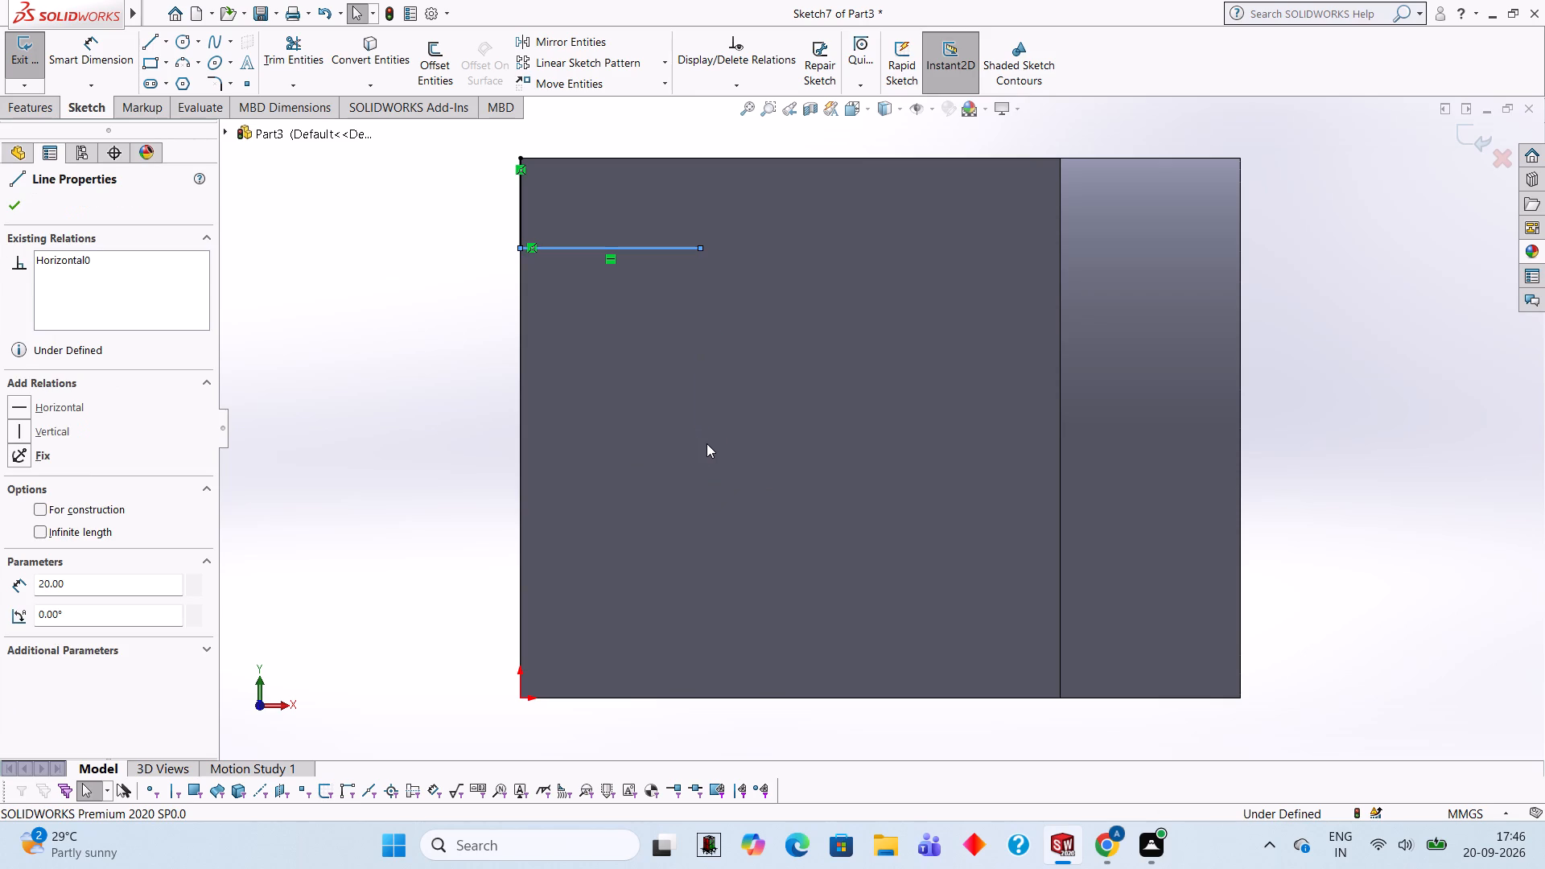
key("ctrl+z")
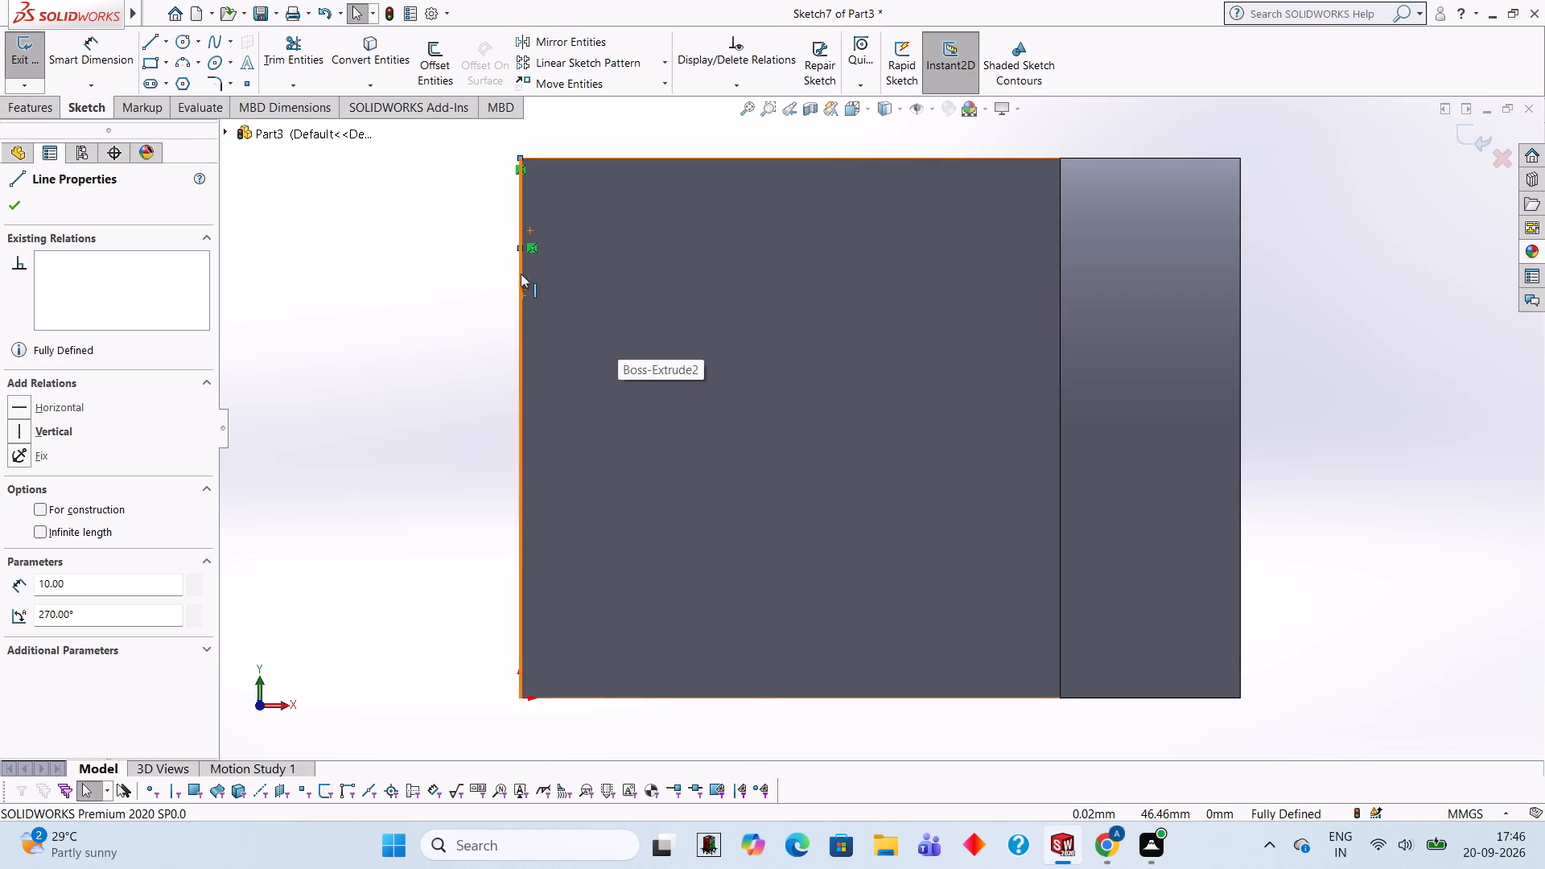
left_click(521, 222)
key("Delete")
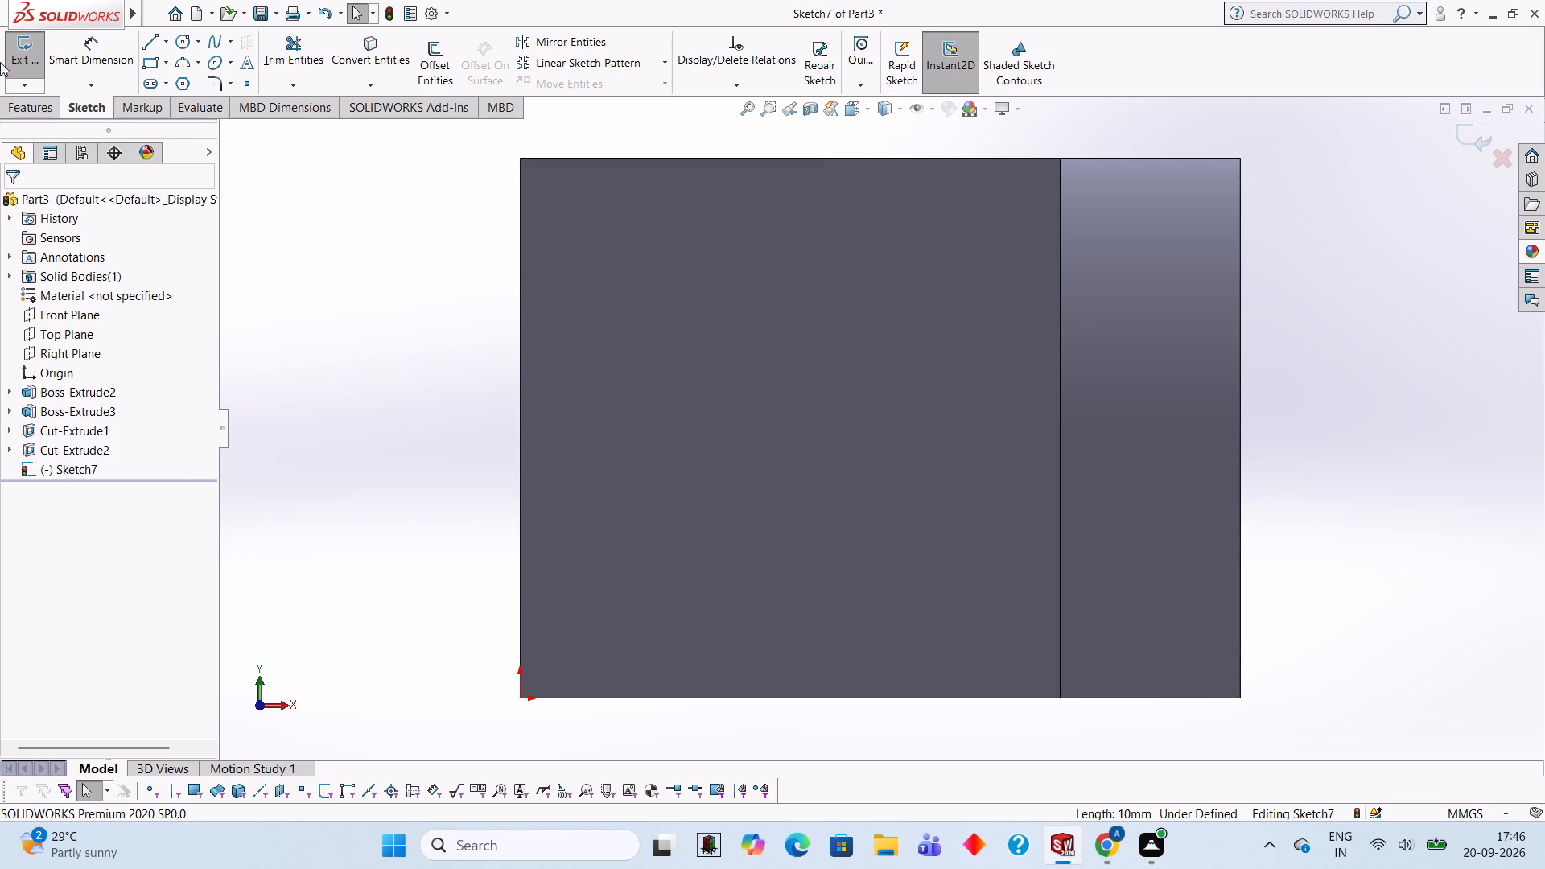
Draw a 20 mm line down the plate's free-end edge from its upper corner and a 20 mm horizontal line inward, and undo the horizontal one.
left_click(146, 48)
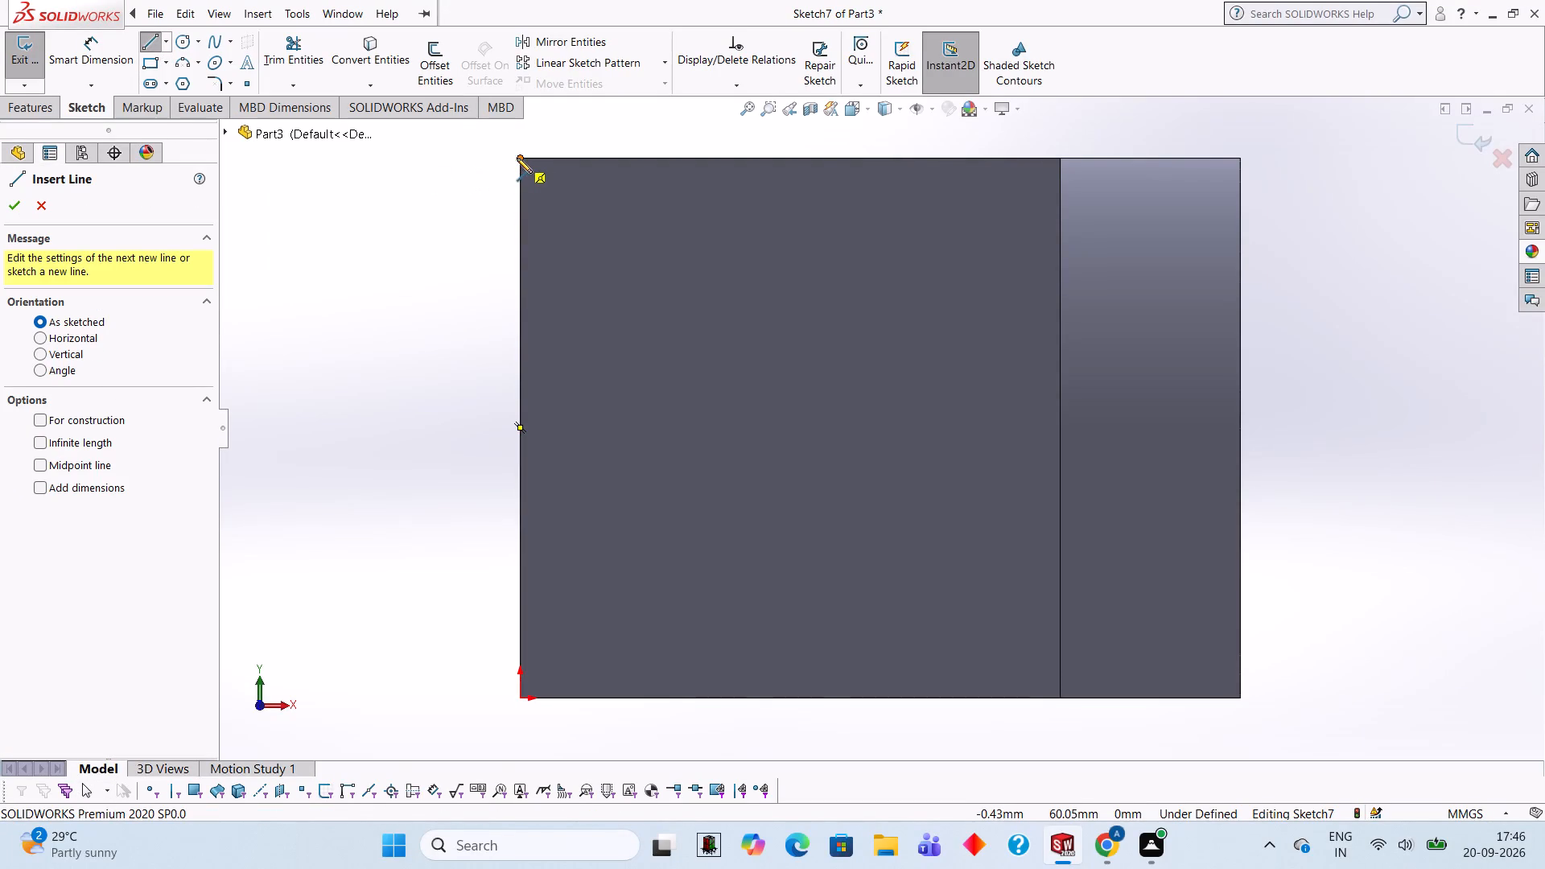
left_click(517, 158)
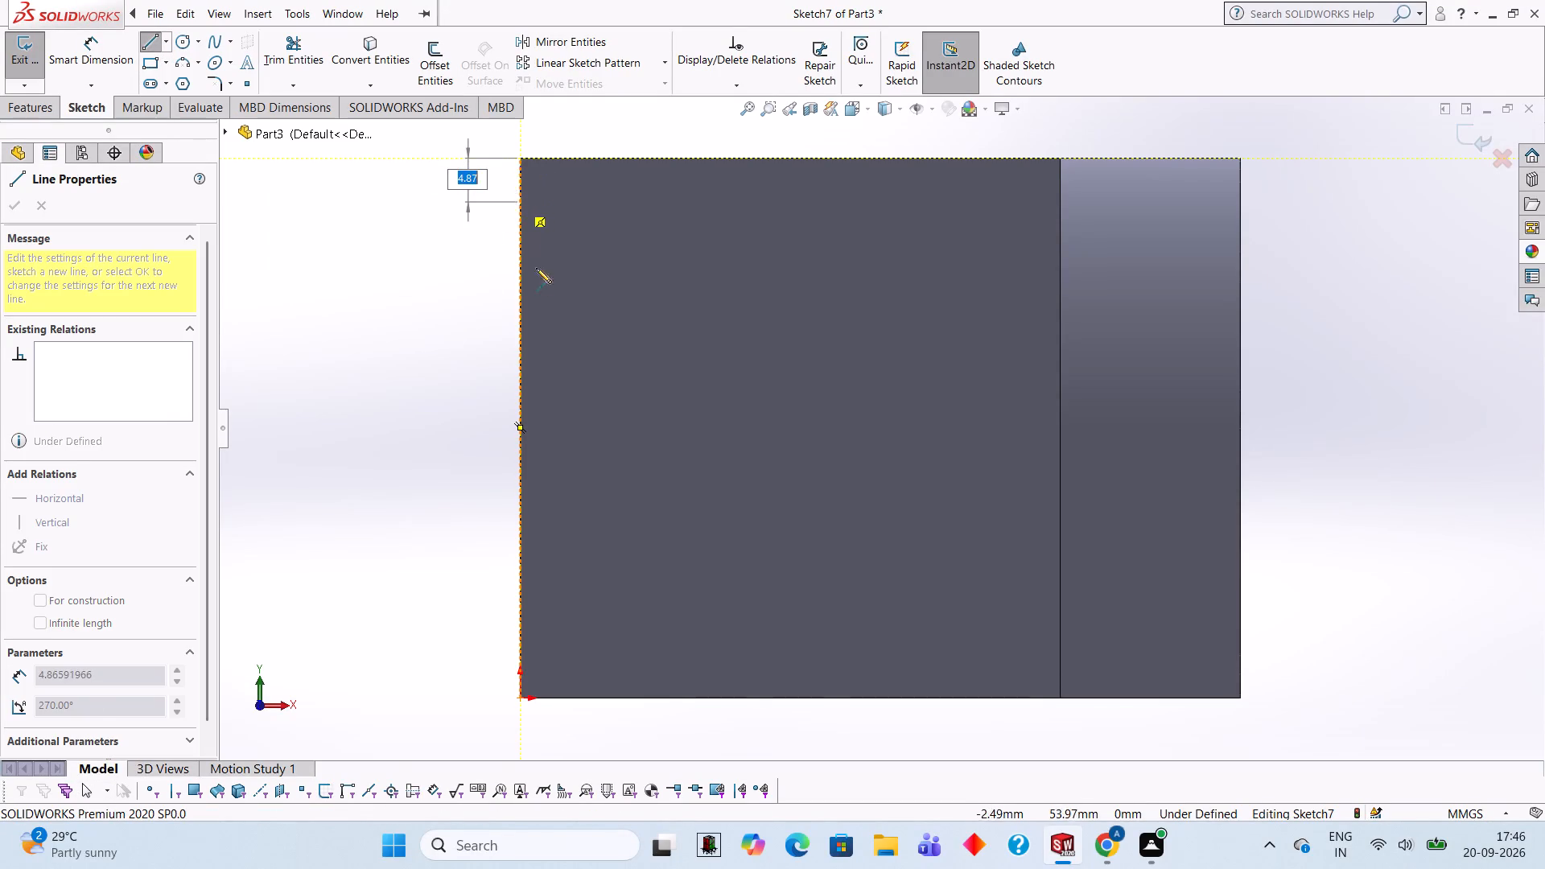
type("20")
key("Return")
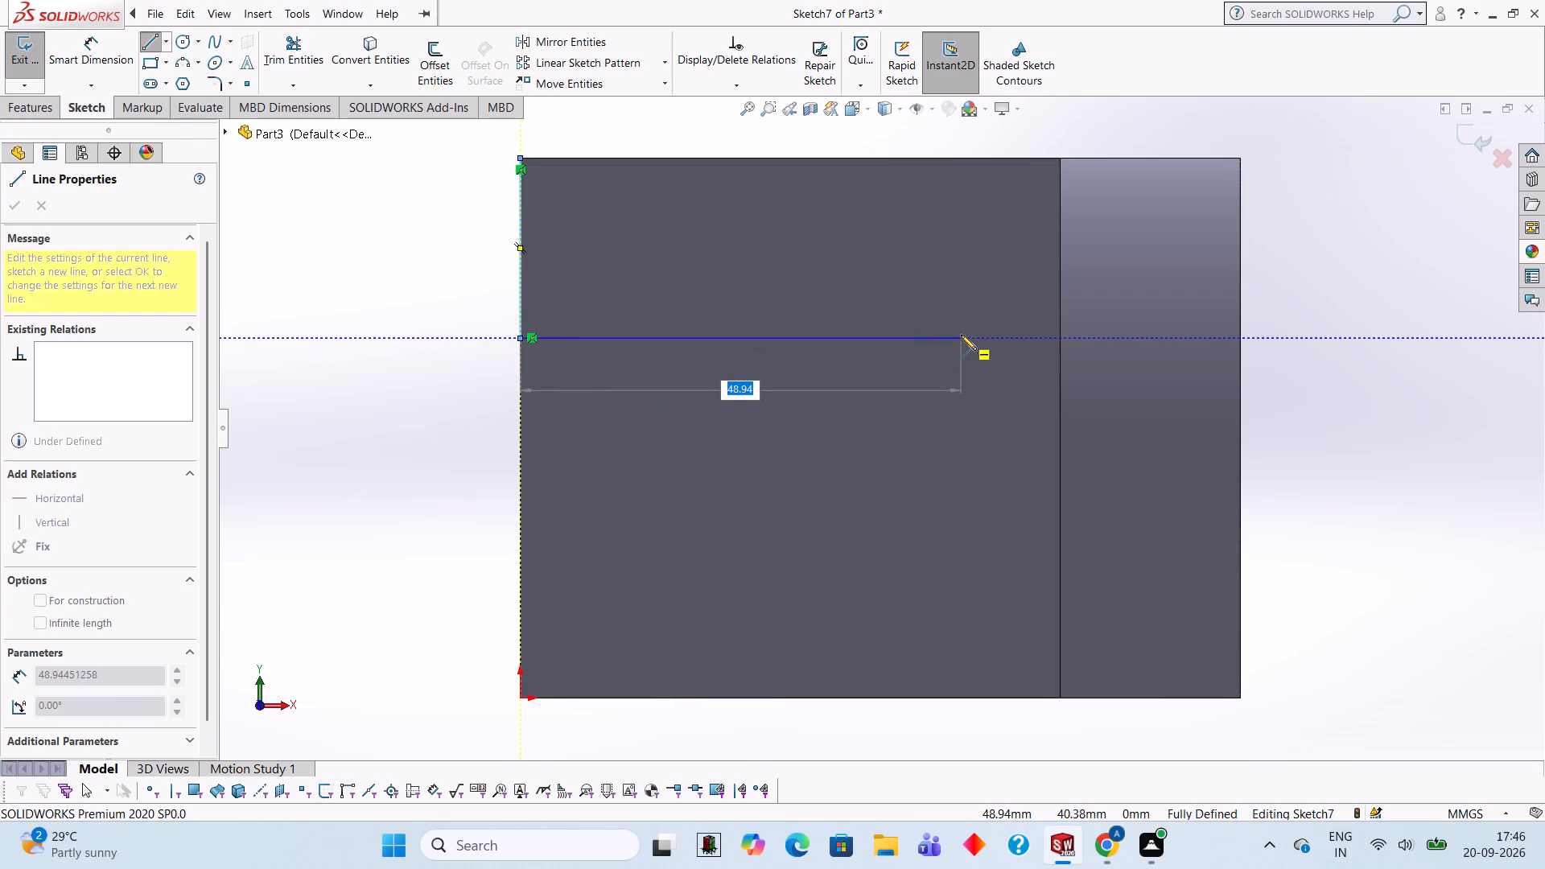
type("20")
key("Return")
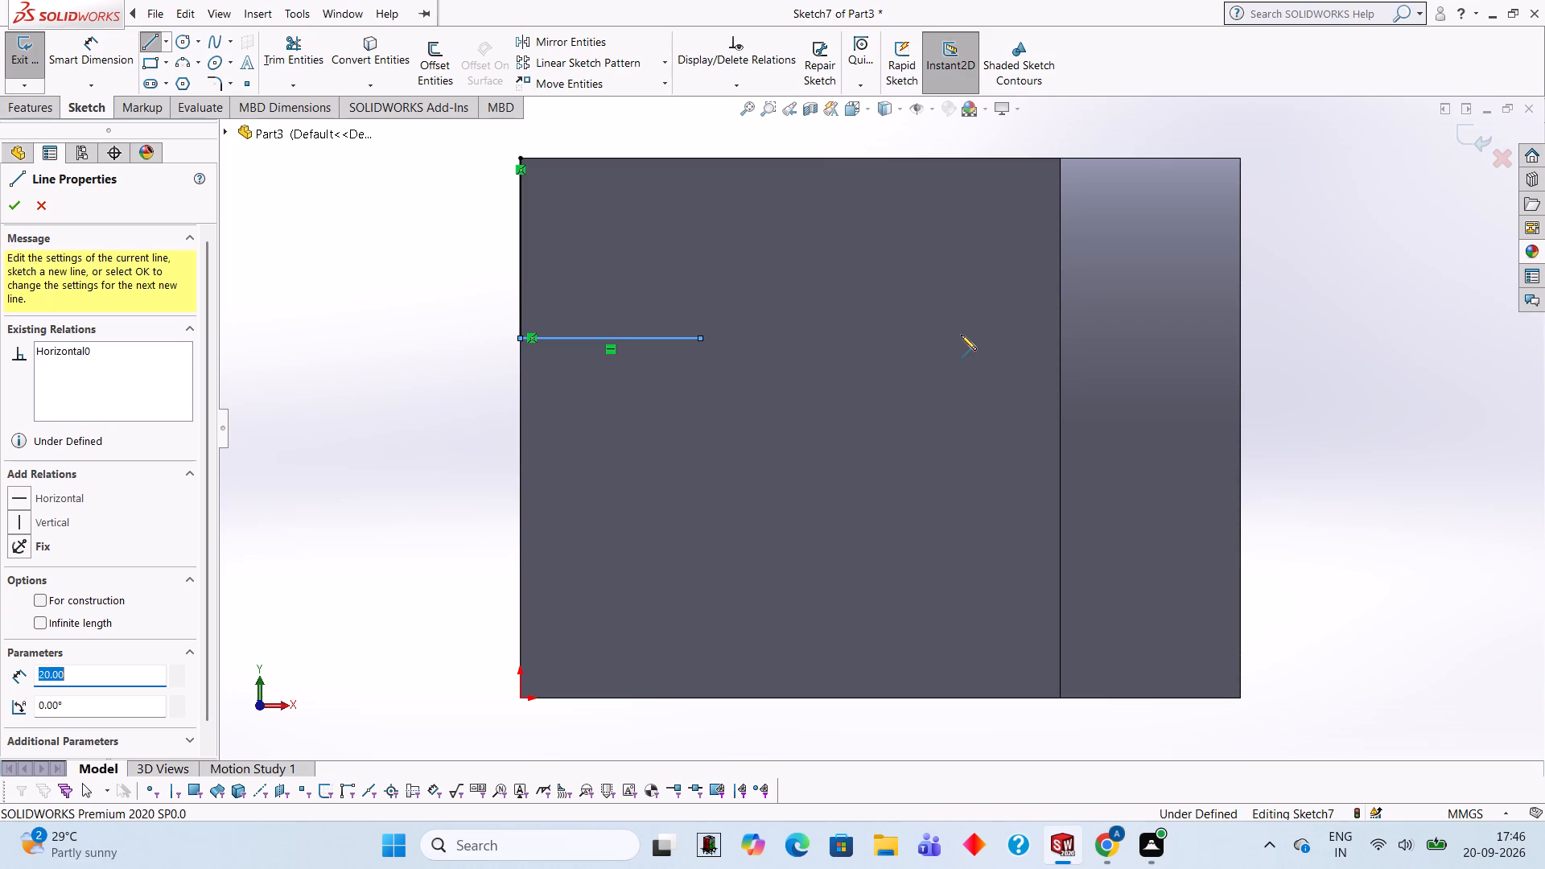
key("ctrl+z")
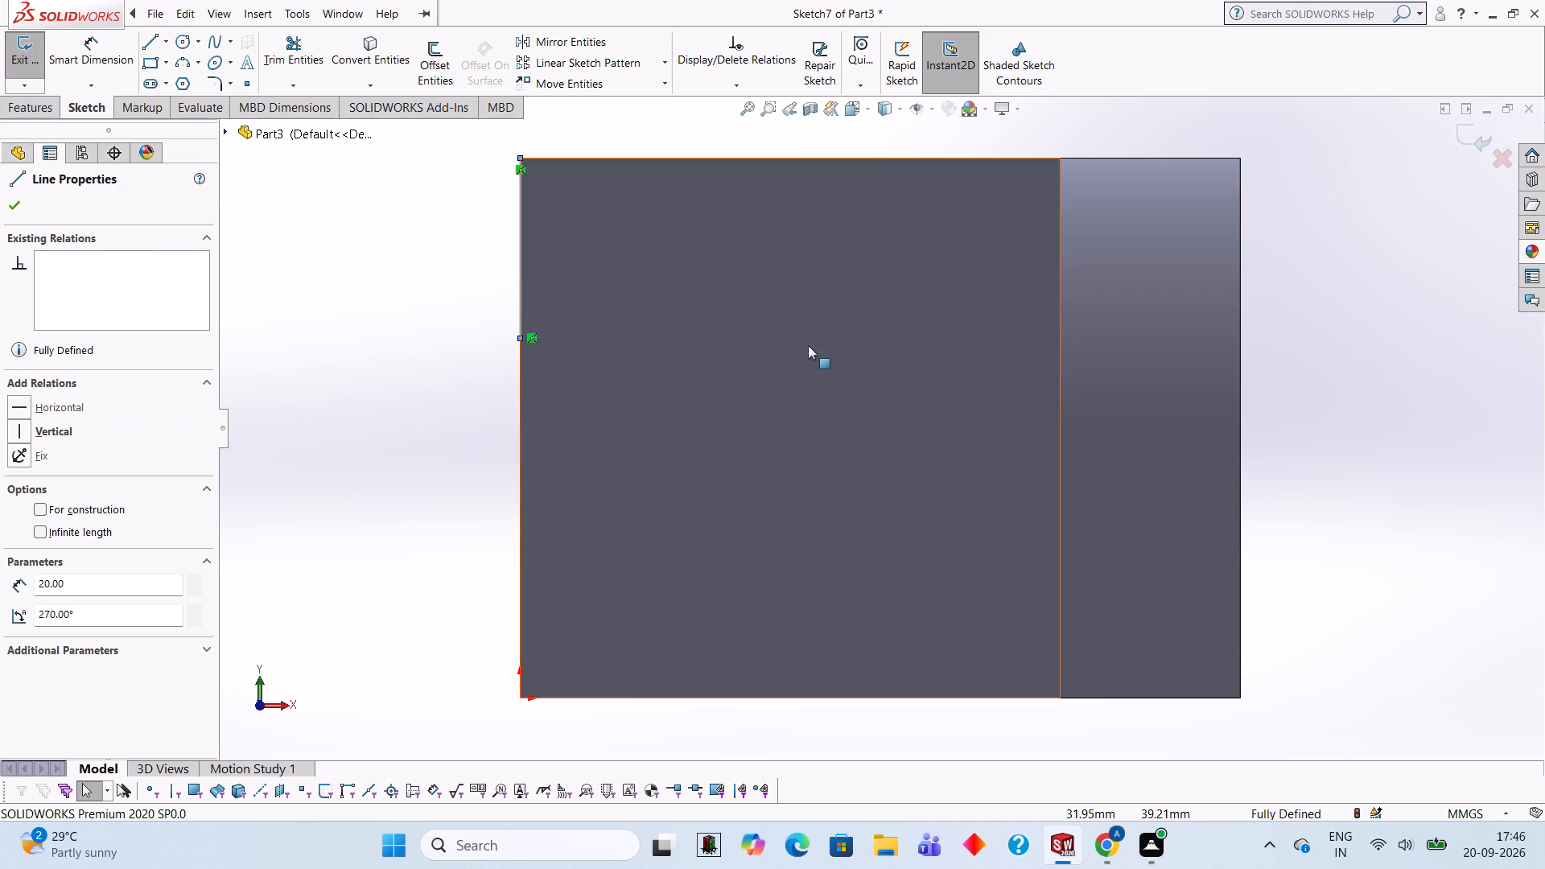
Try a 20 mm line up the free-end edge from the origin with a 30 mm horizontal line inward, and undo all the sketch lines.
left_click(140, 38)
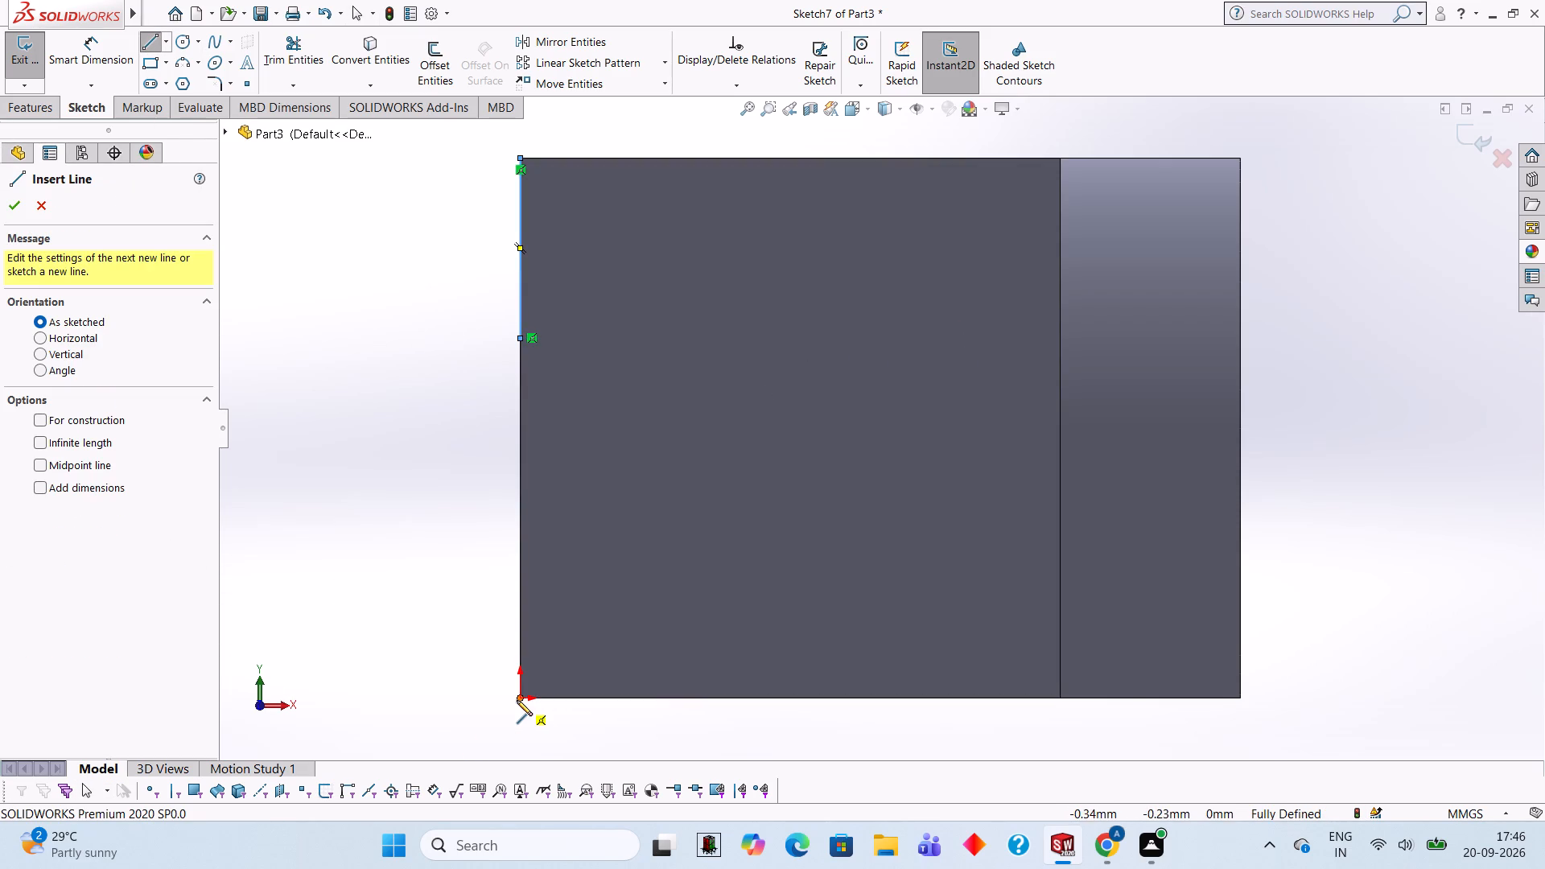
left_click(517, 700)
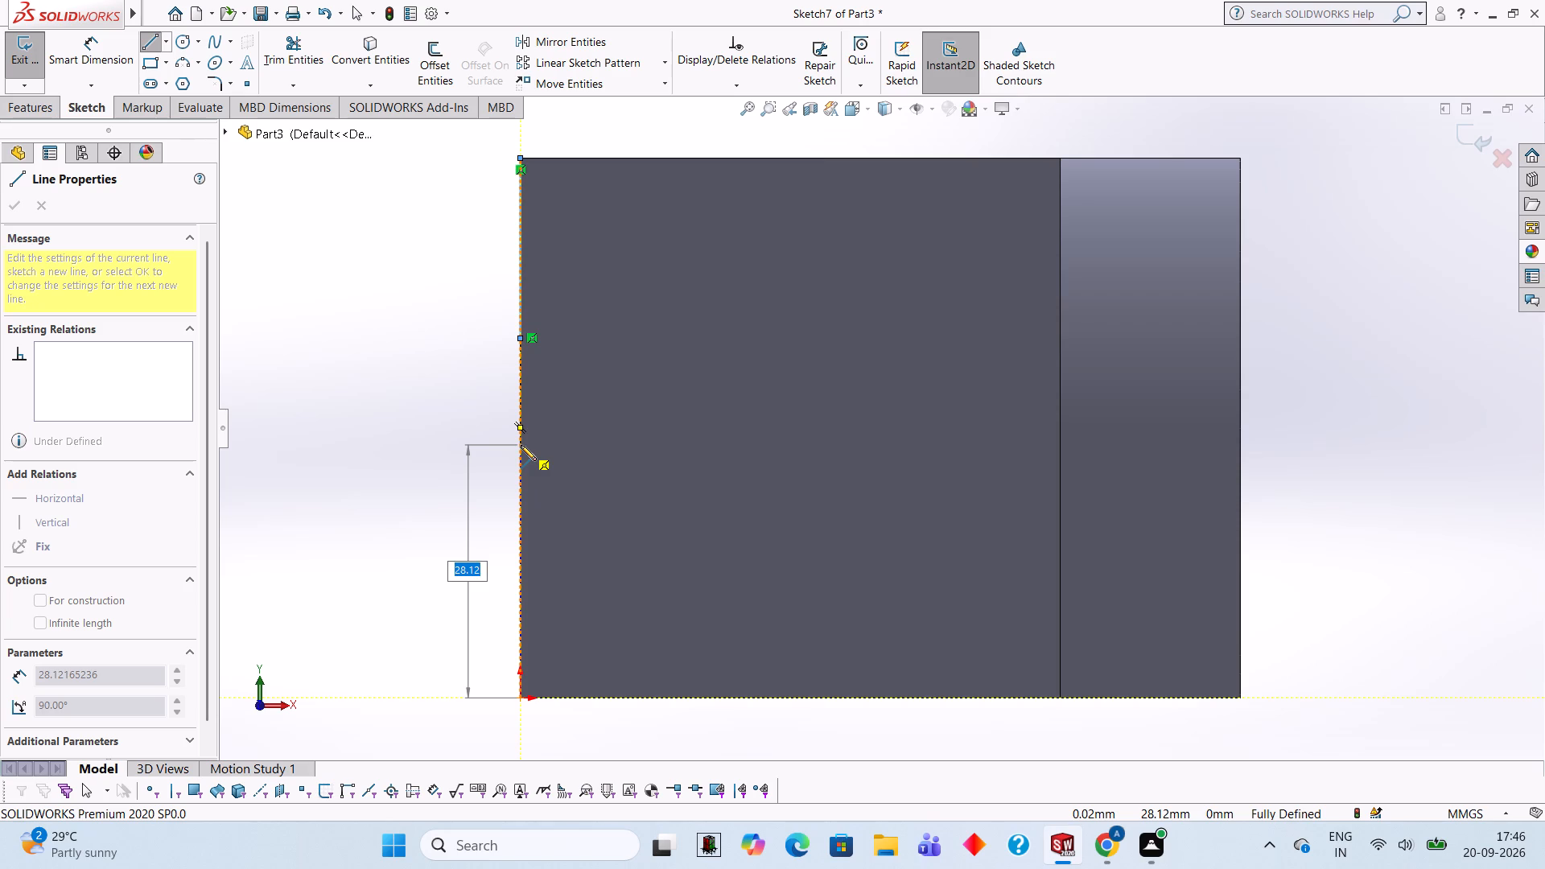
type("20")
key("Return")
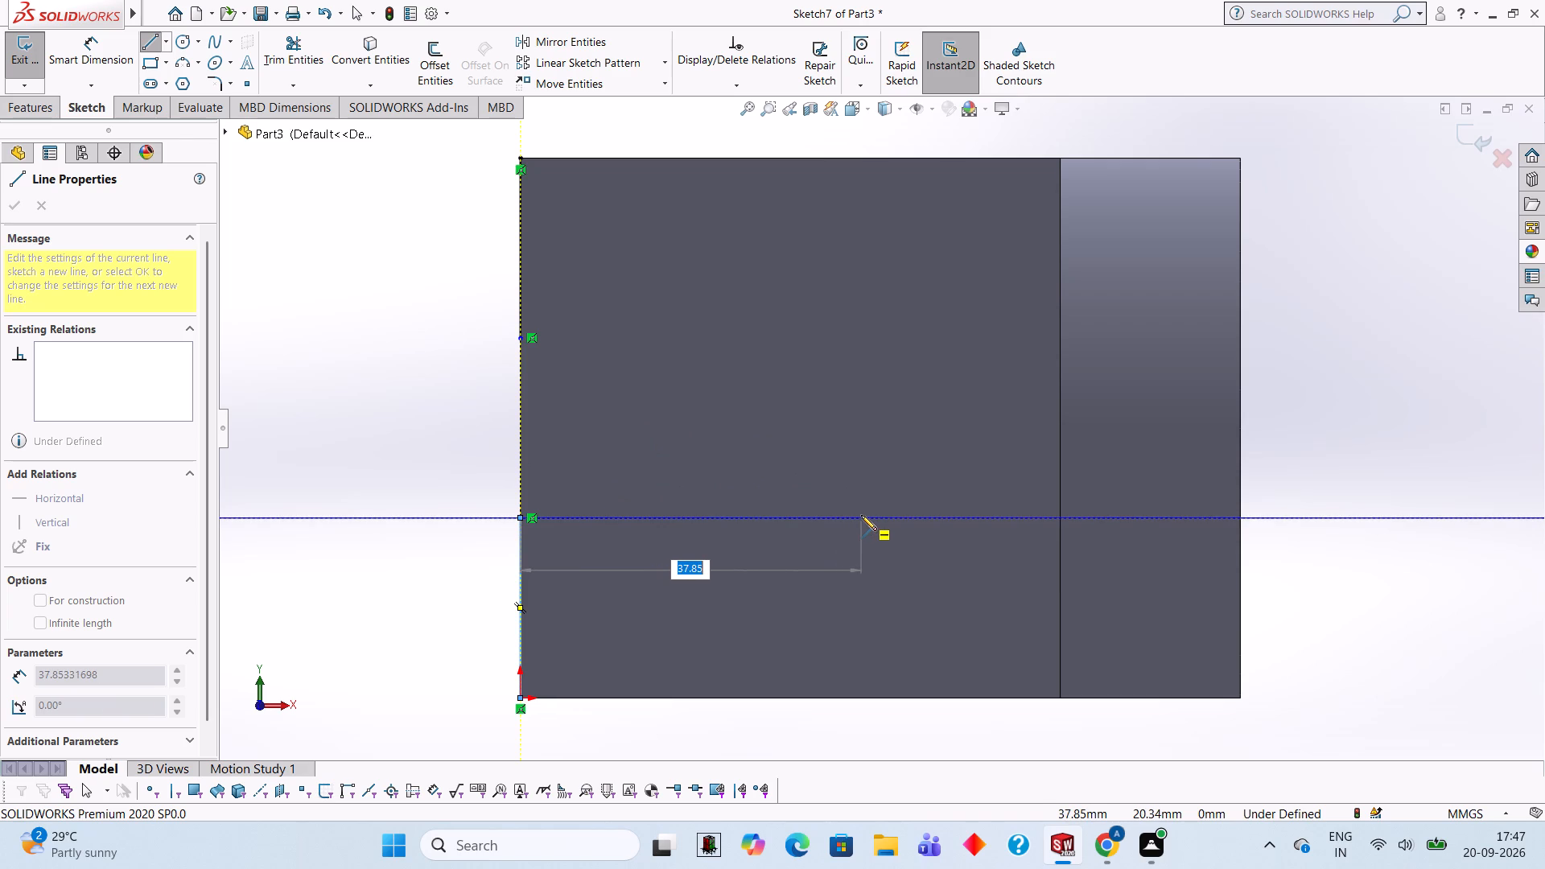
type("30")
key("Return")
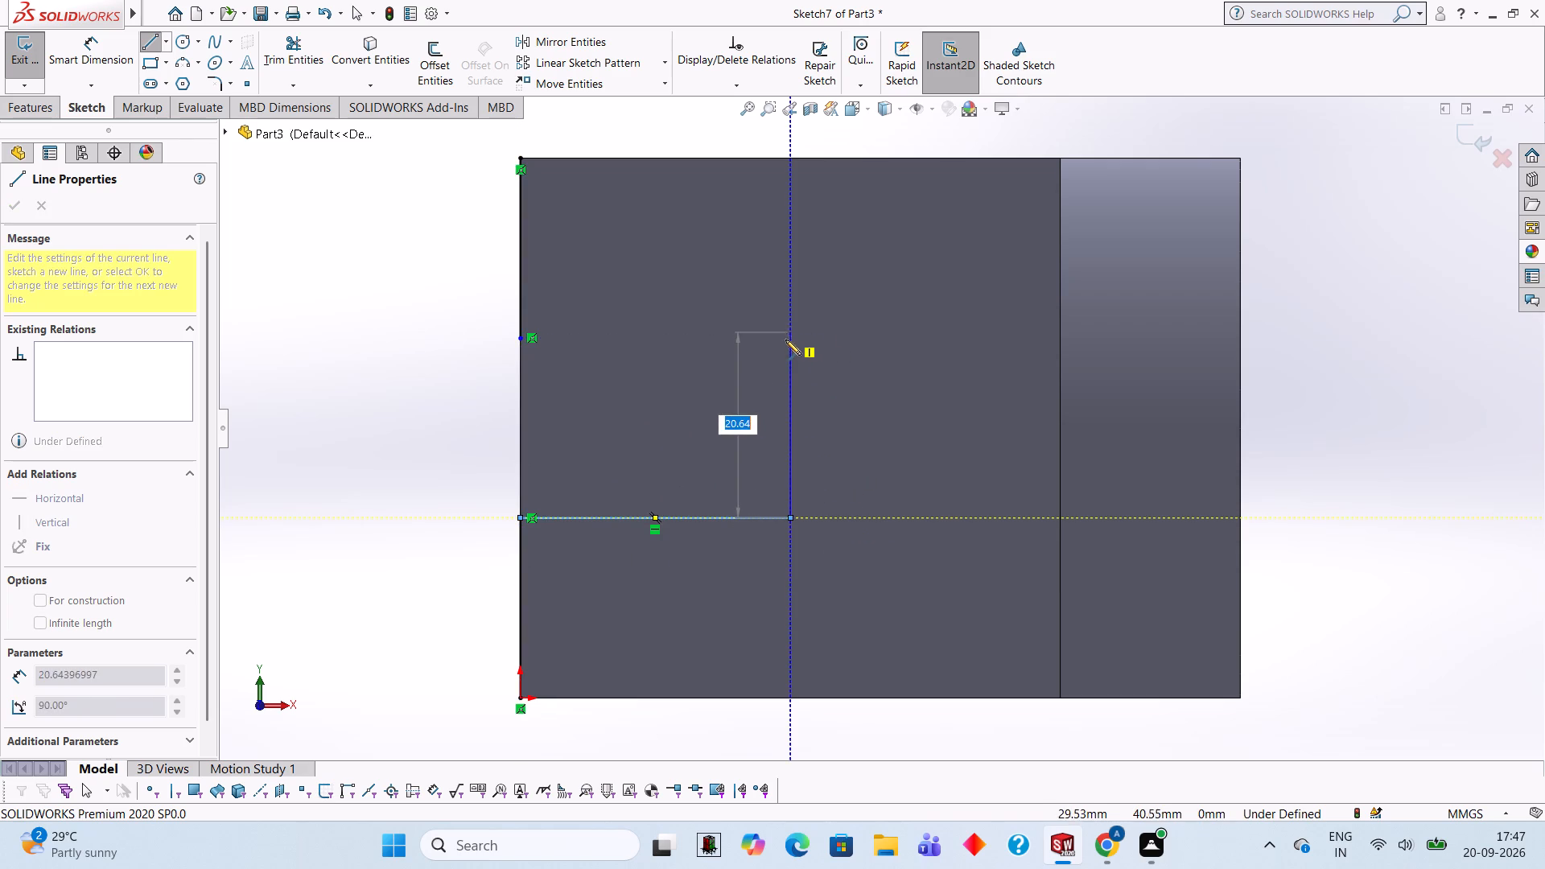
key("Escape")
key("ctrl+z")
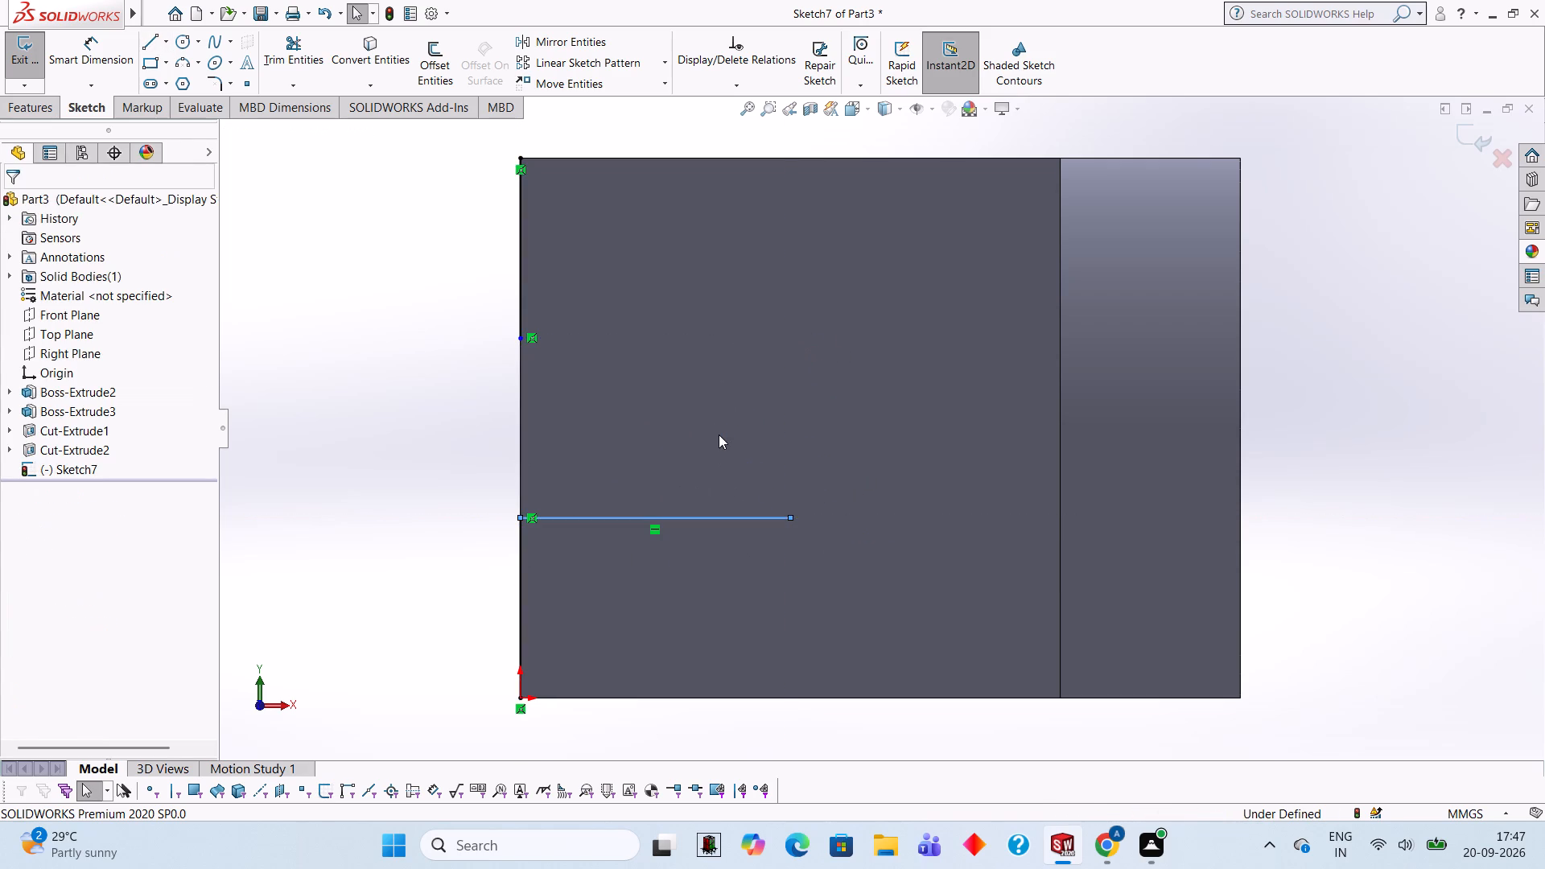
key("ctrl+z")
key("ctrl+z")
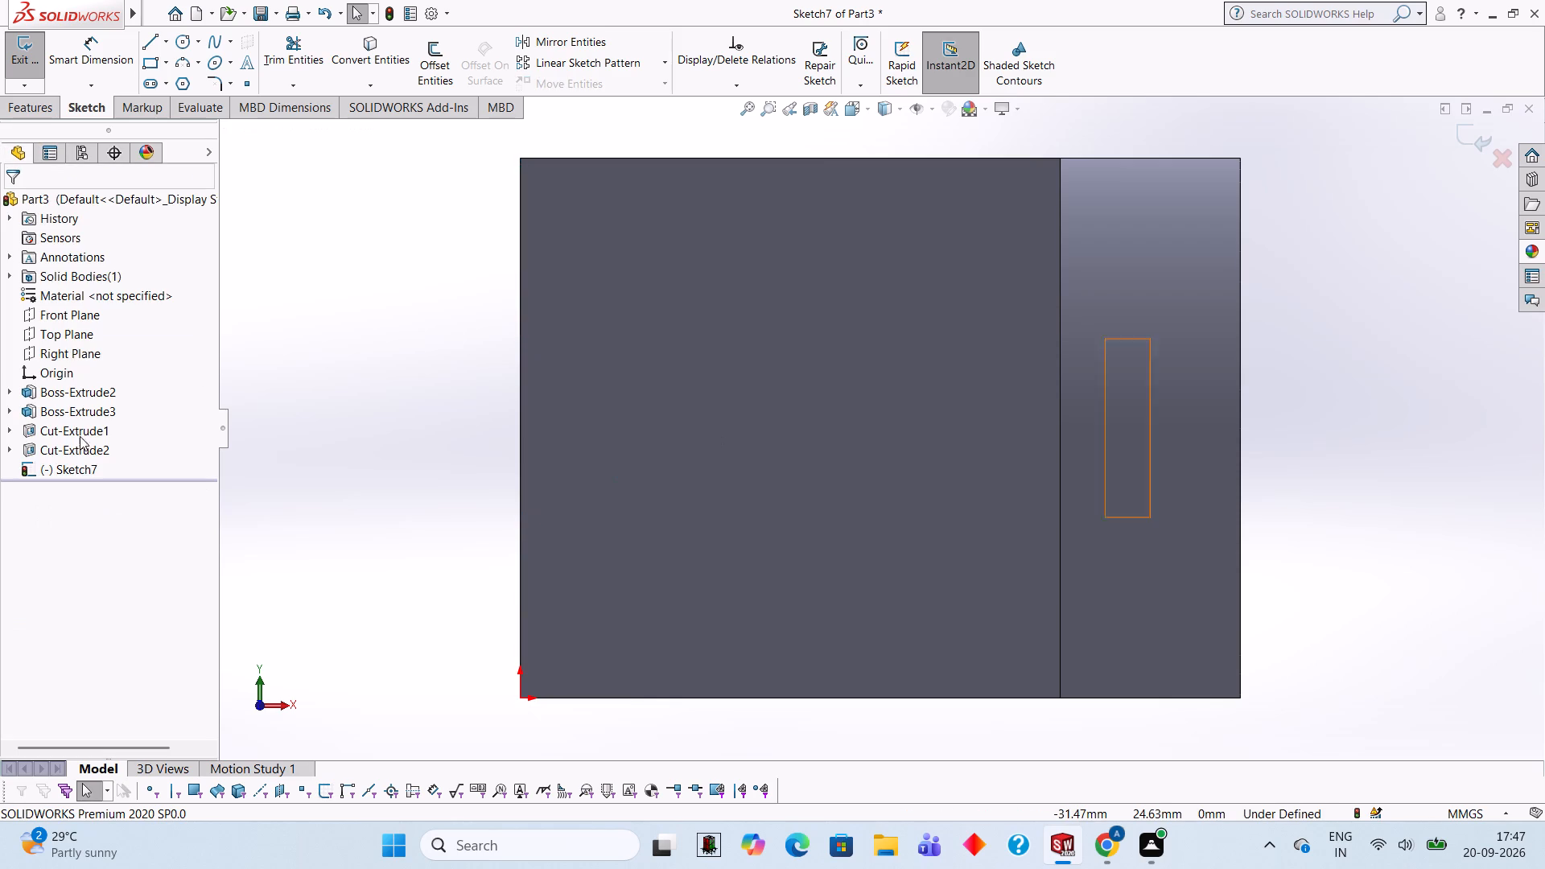
Draw connected lines from the upper free-end corner: 15 mm down the edge, 30 mm inward, 30 mm down, 30 mm back to the edge, and down to the origin.
left_click(143, 43)
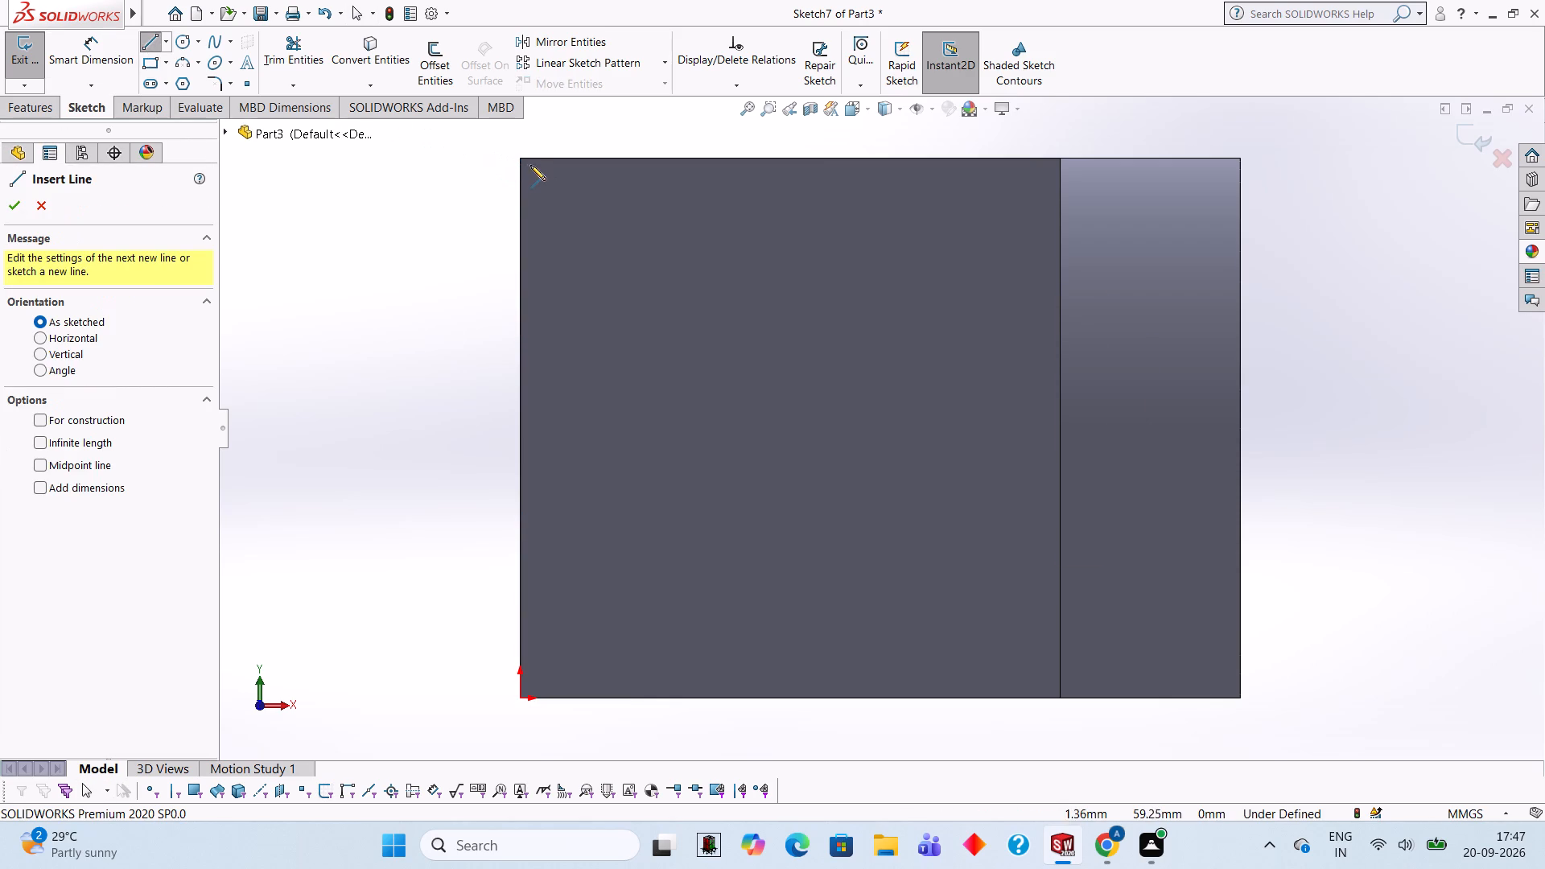
left_click(523, 162)
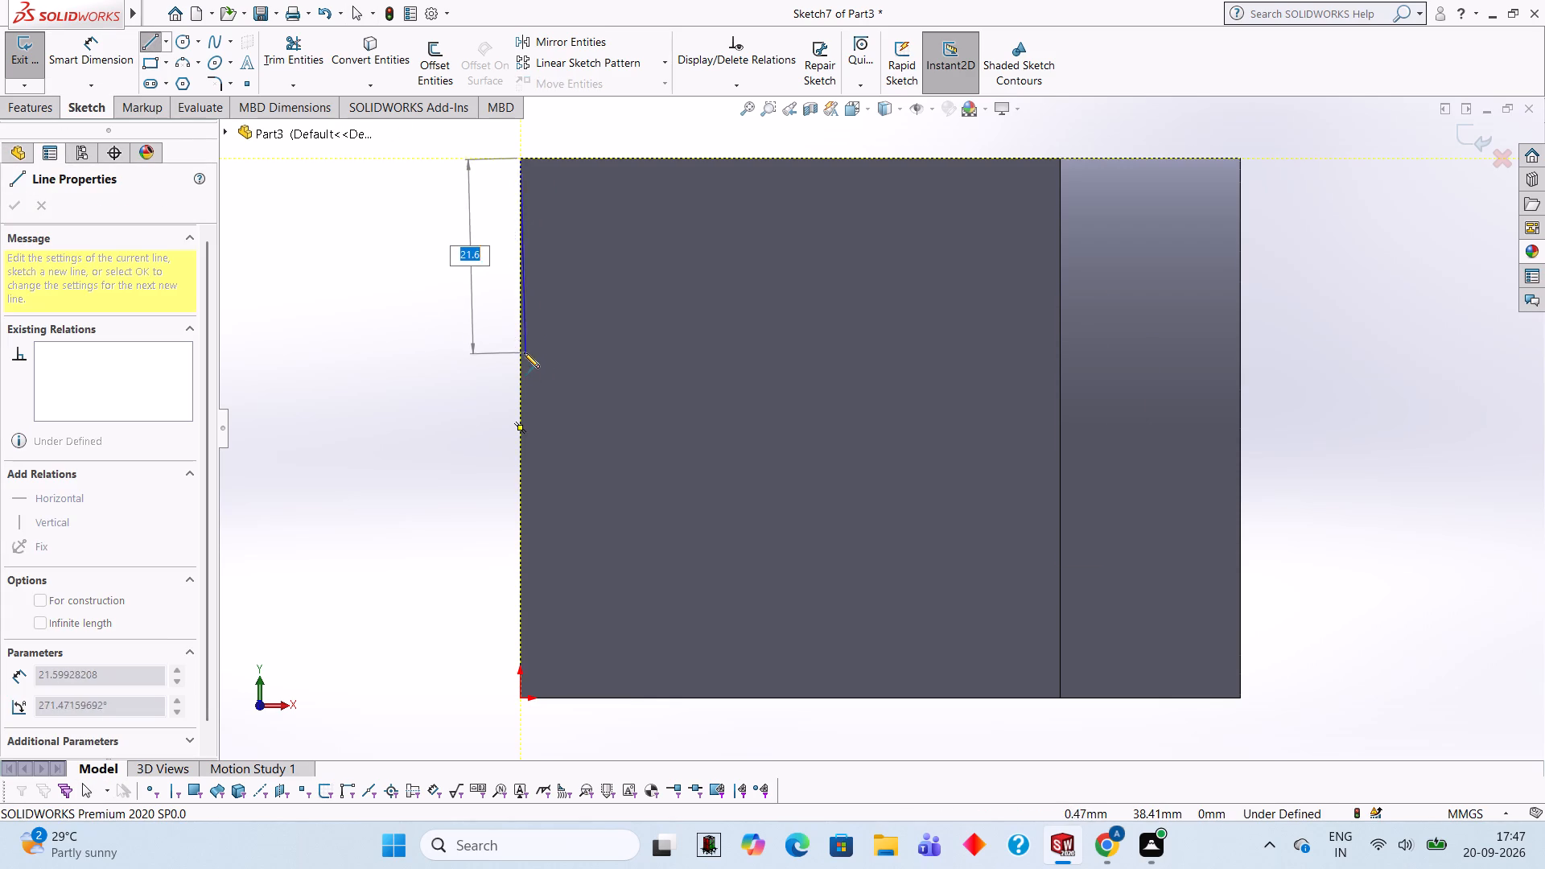
type("15")
key("Return")
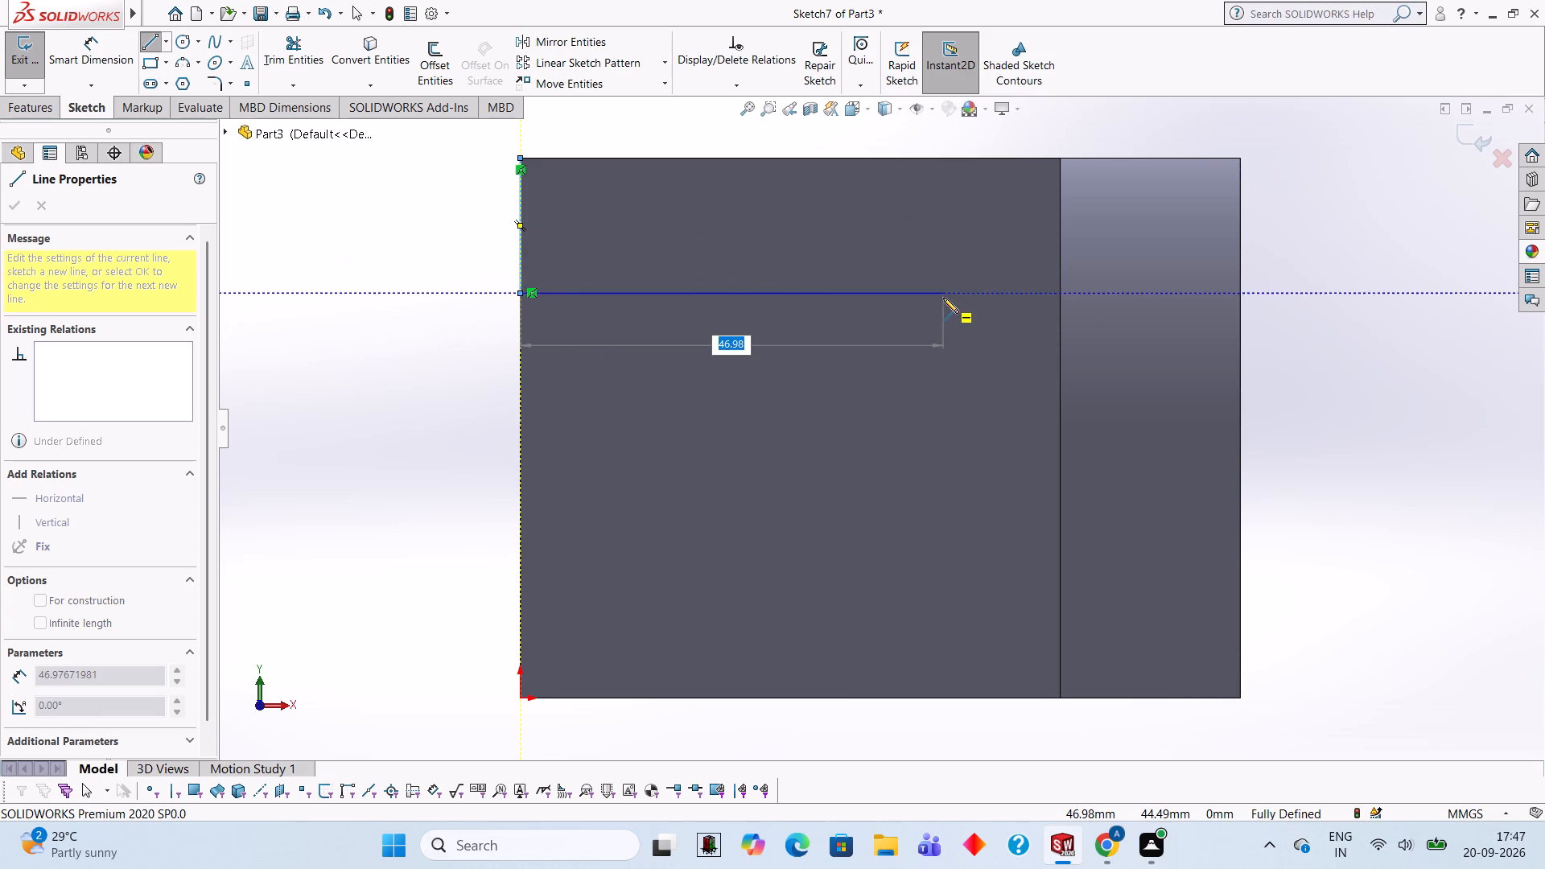
type("30")
key("Return")
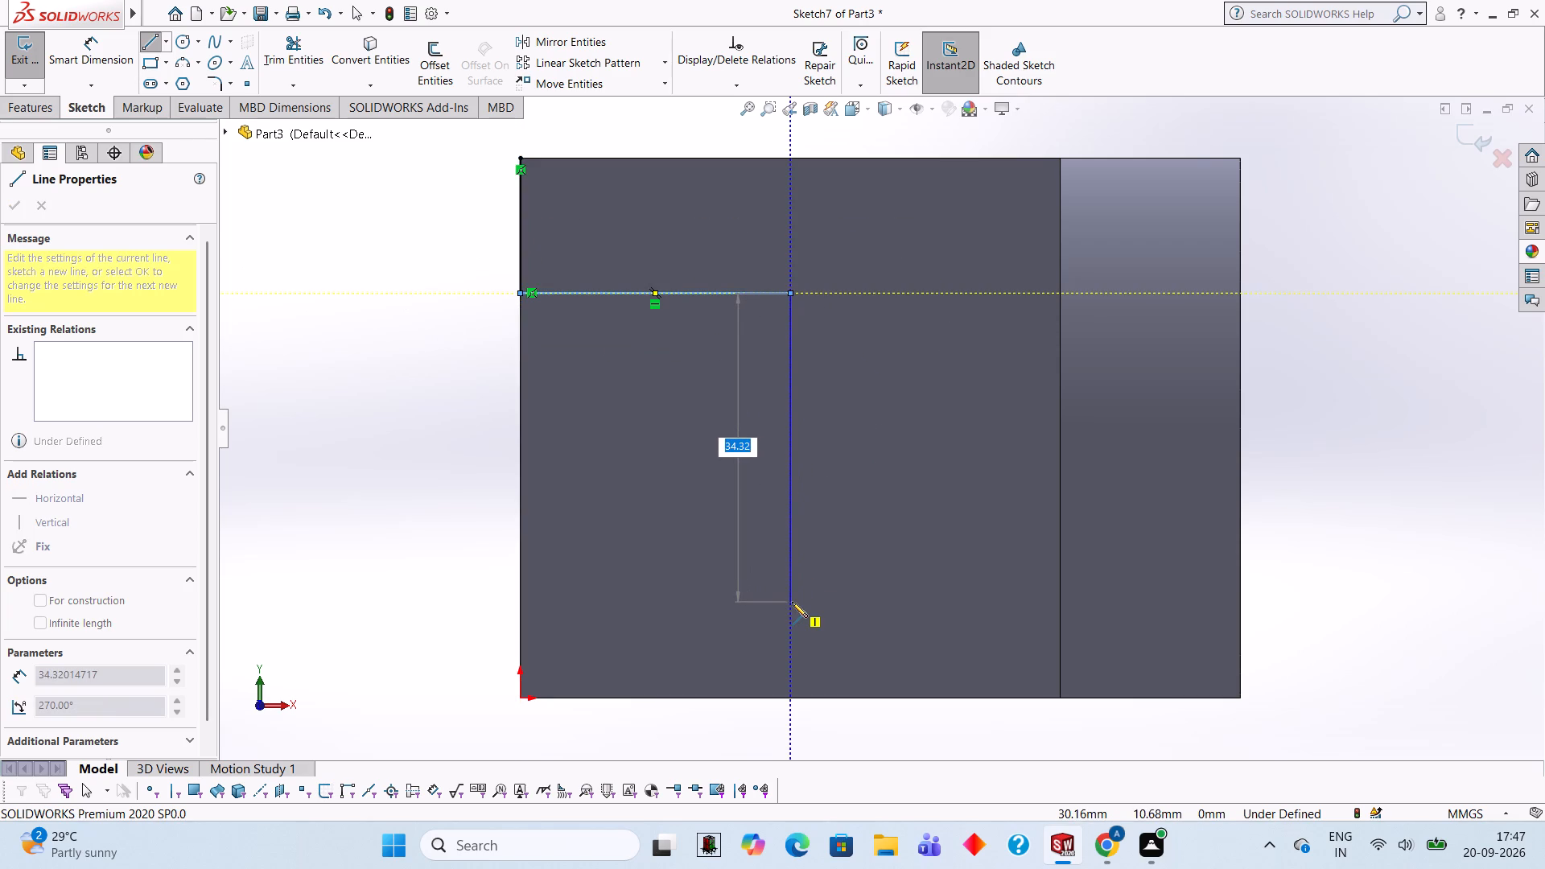
type("30")
key("Return")
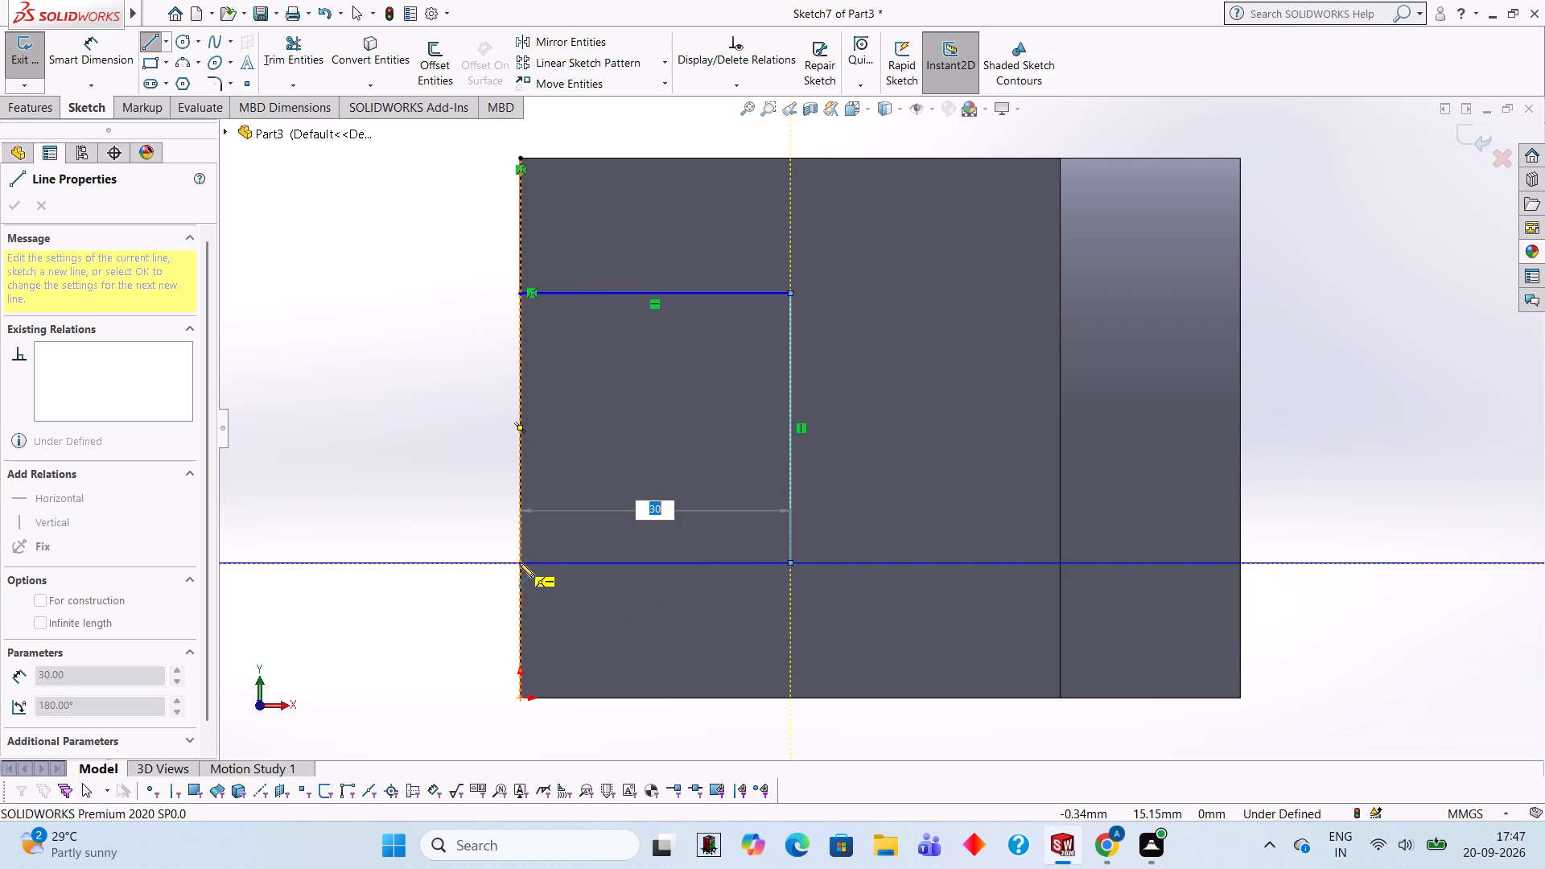
left_click(519, 562)
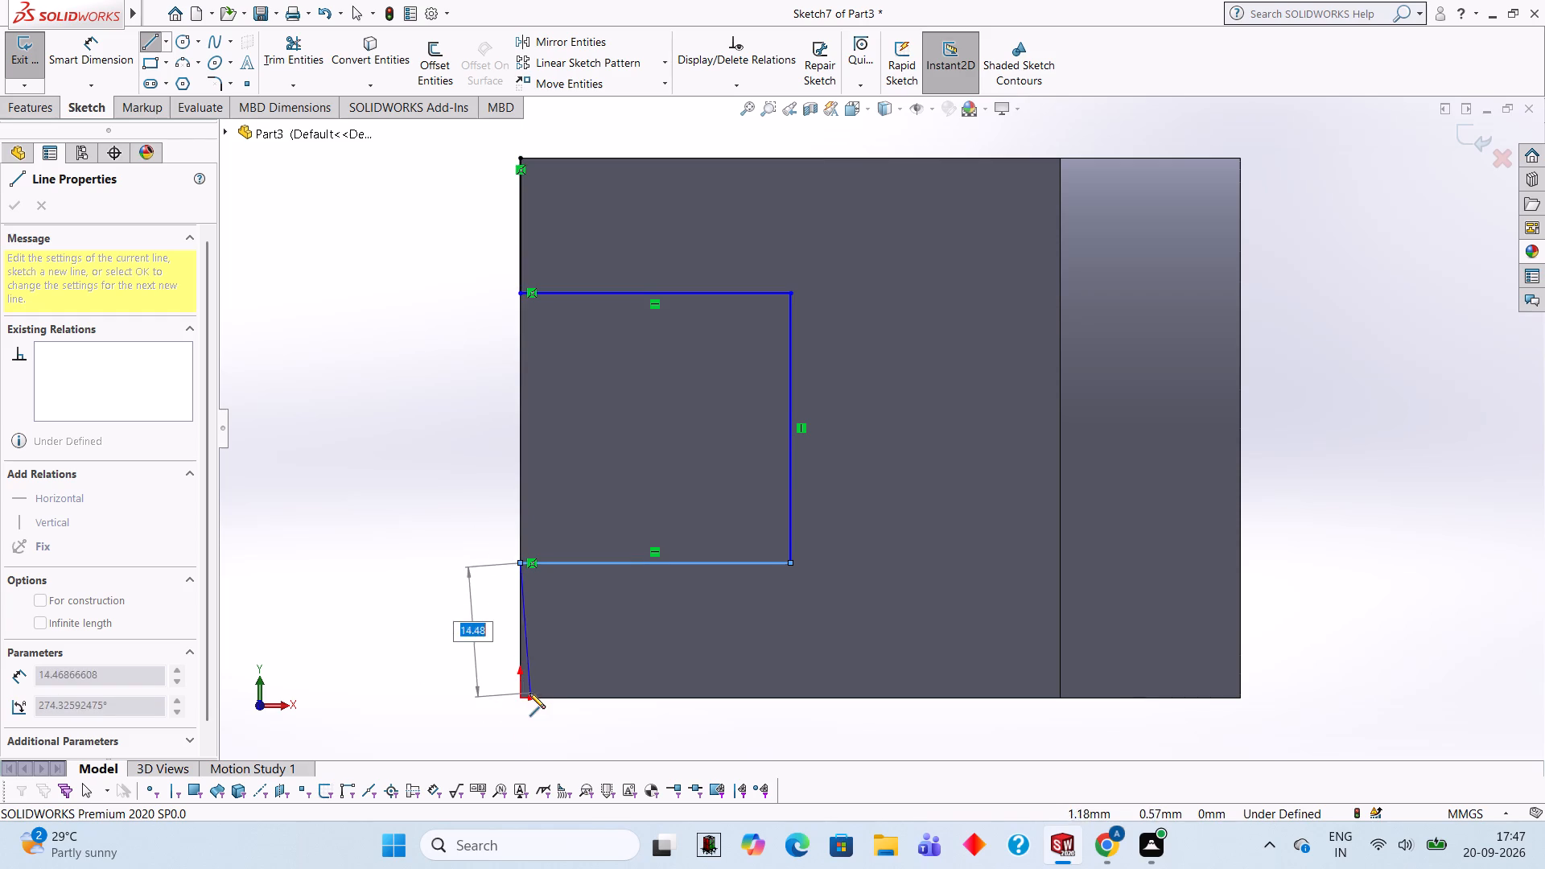
left_click(519, 695)
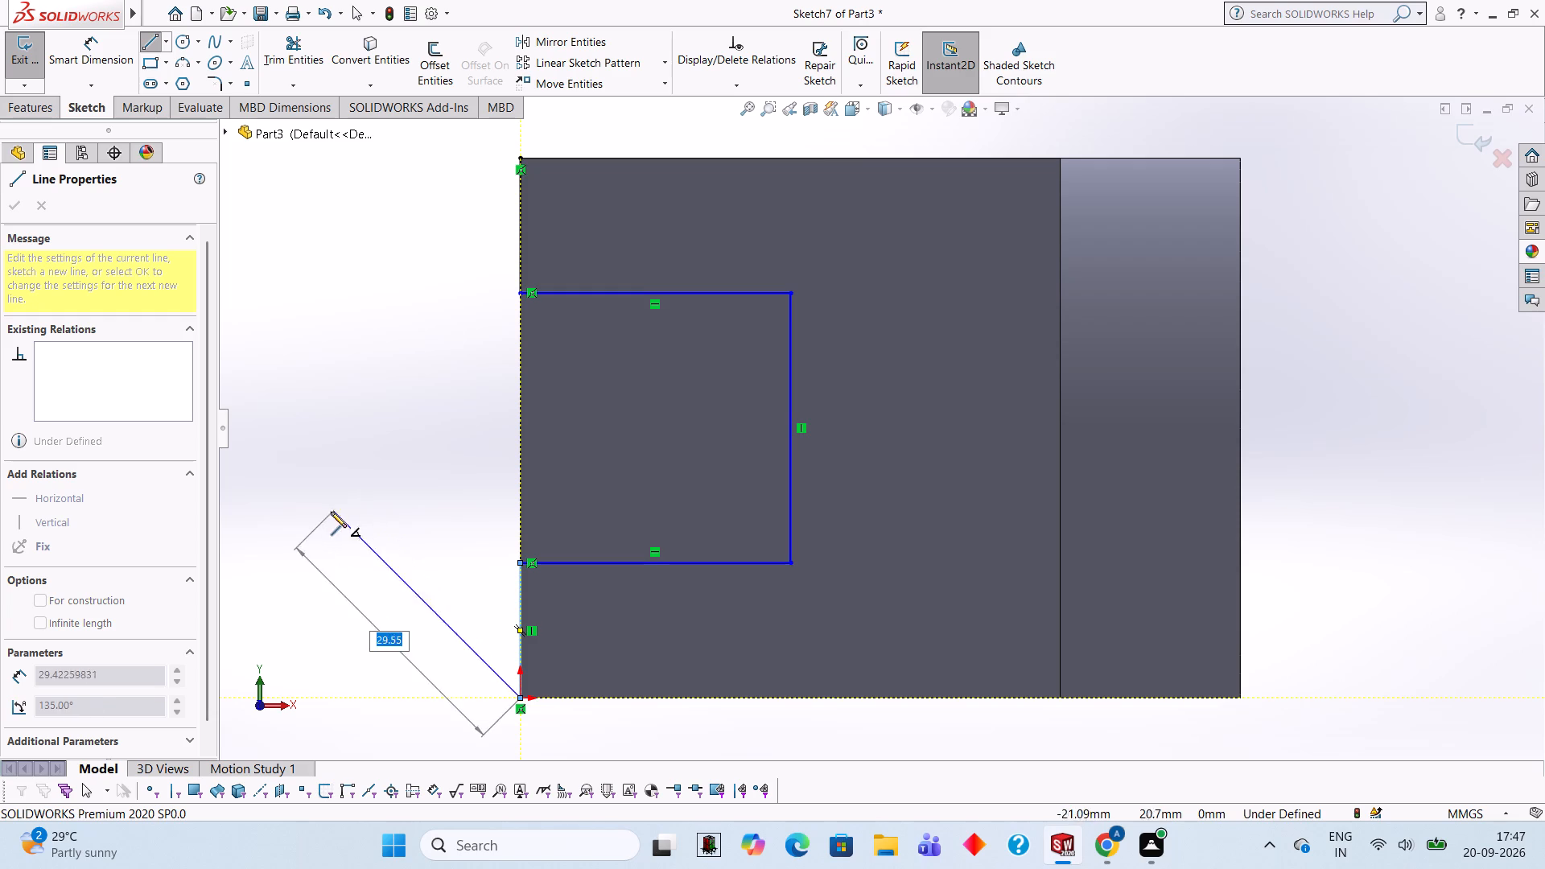
key("Escape")
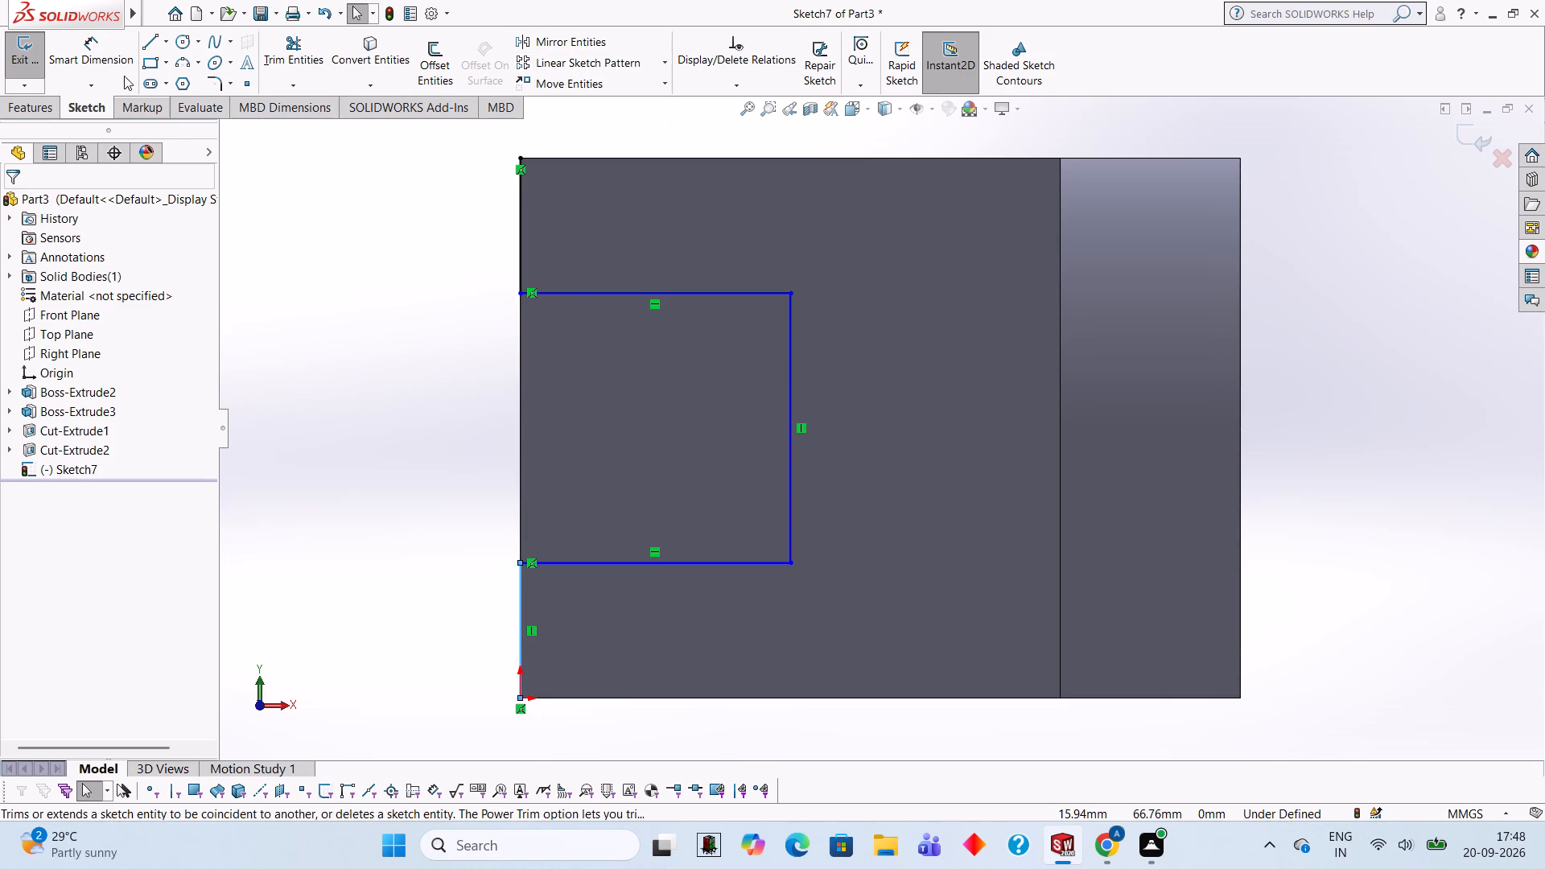
Sketch a 30 mm diameter circle centred on the midpoint of the inner vertical line.
left_click(180, 40)
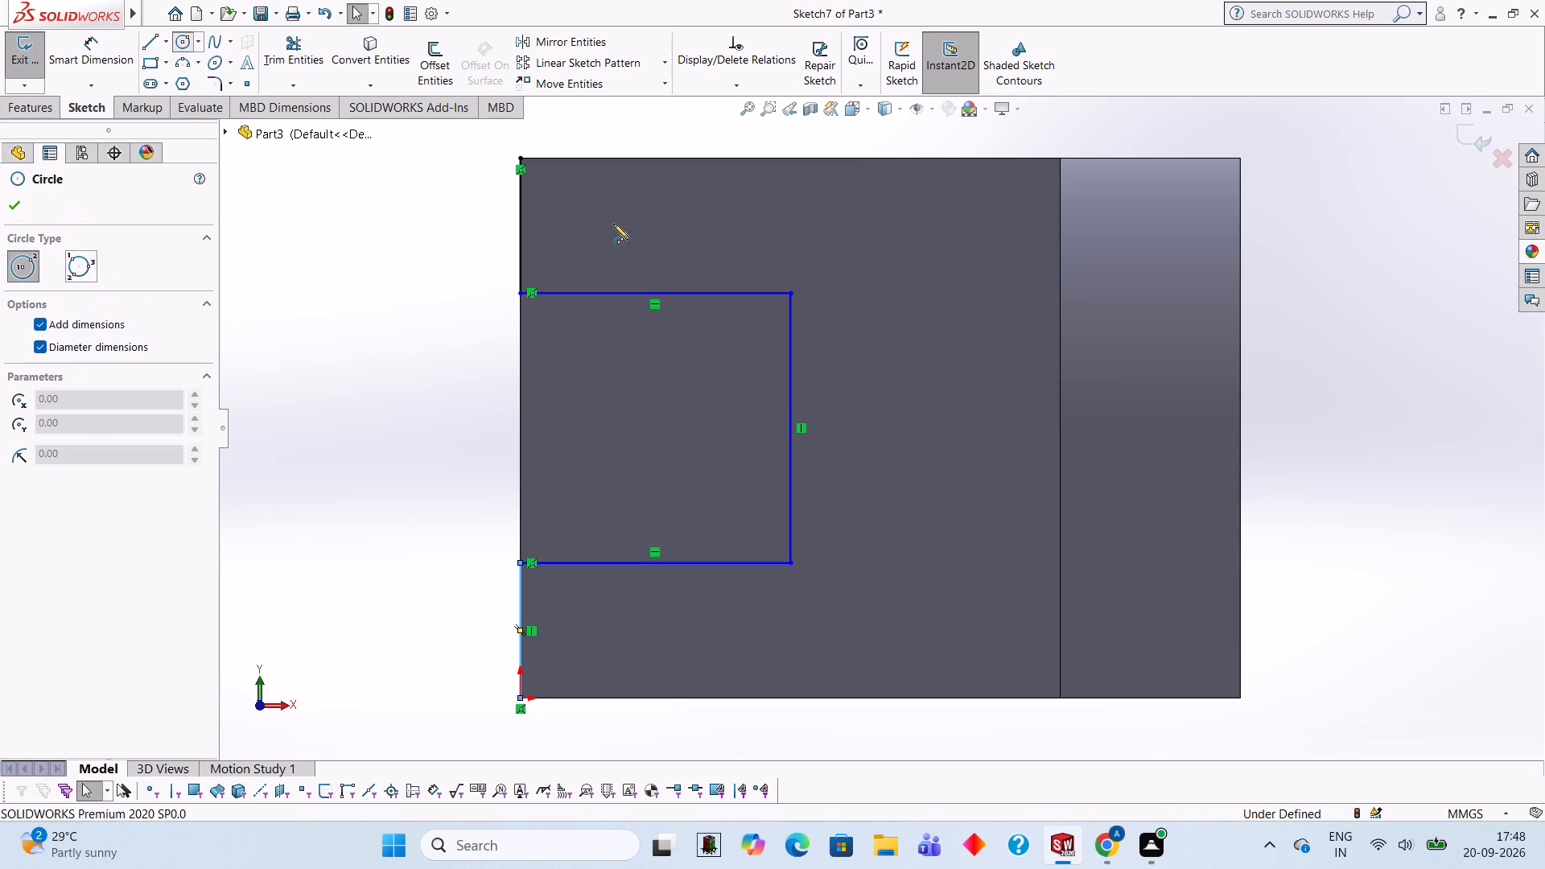
left_click(788, 429)
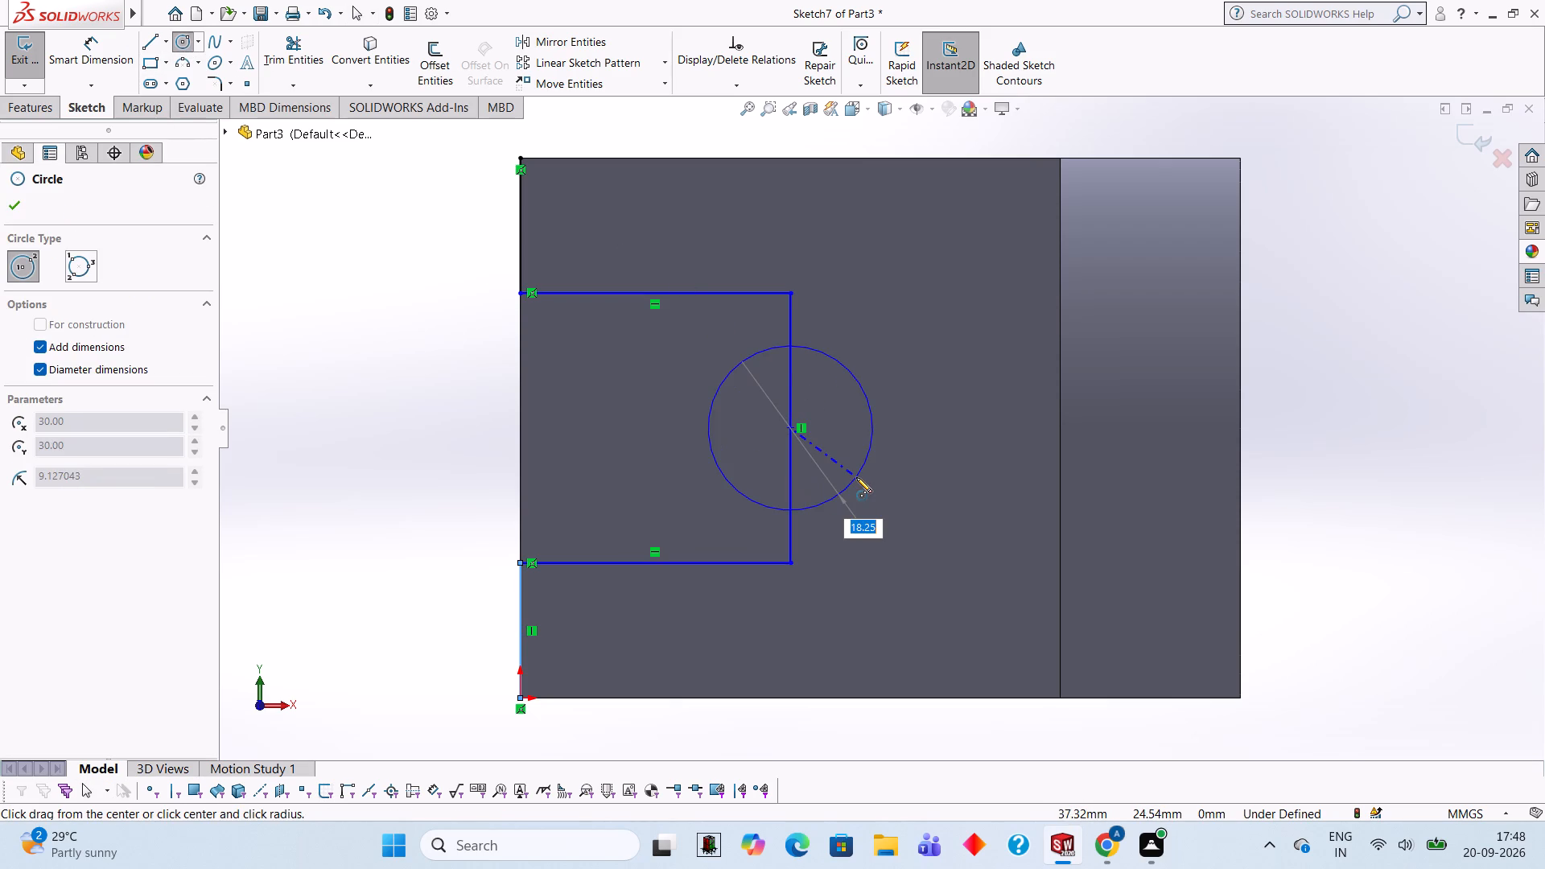
type("30")
key("Return")
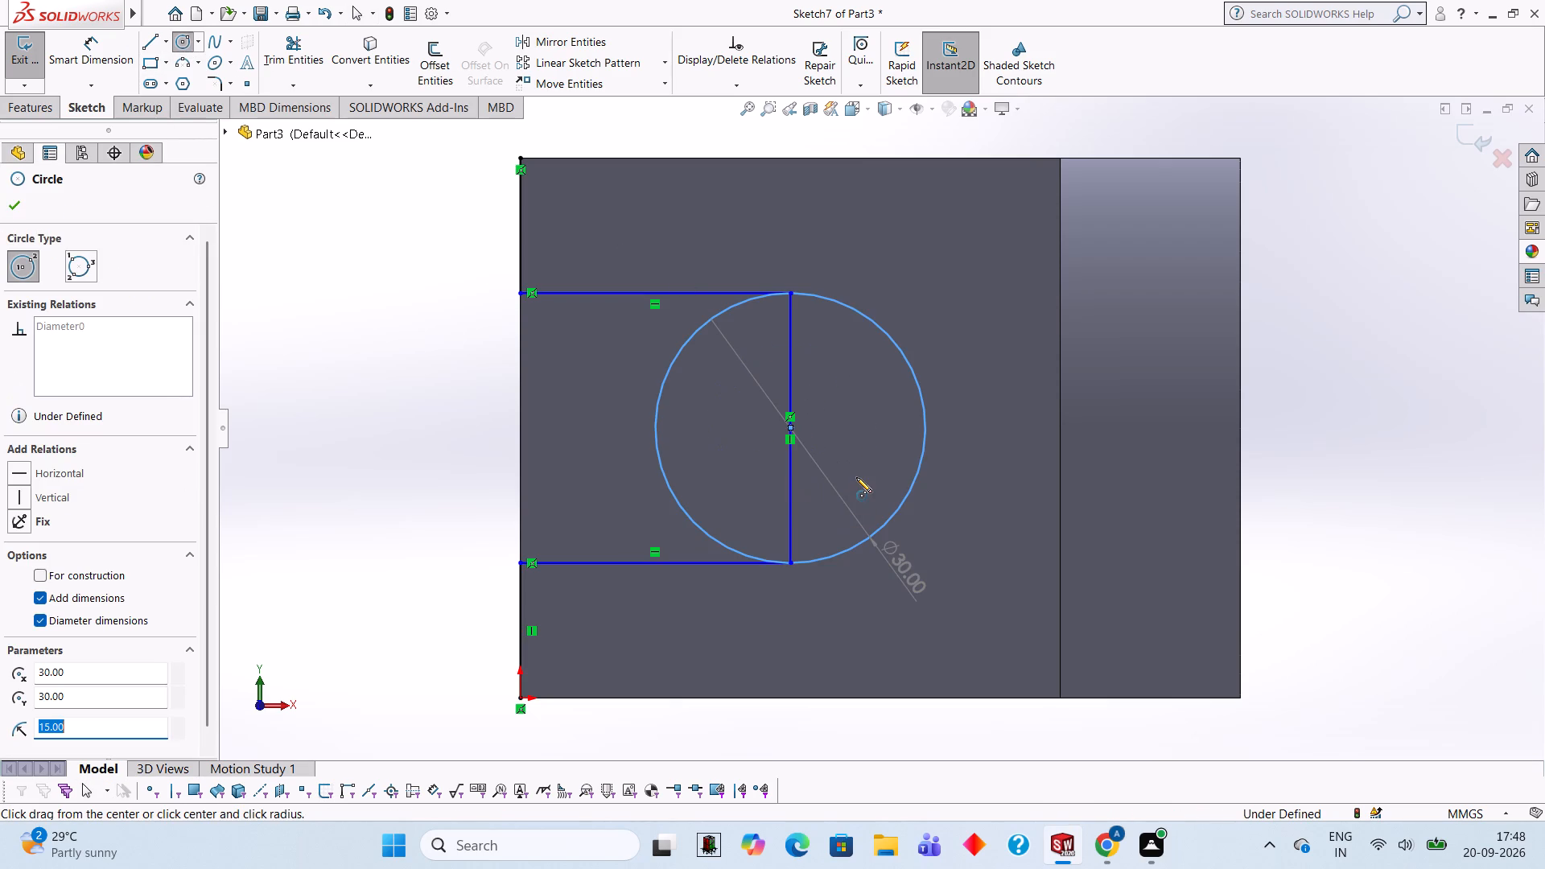
Trim the circle's inner half, the inner vertical line and both edge segments, leaving an open U-shaped profile with a rounded end.
left_click(293, 40)
left_click(661, 454)
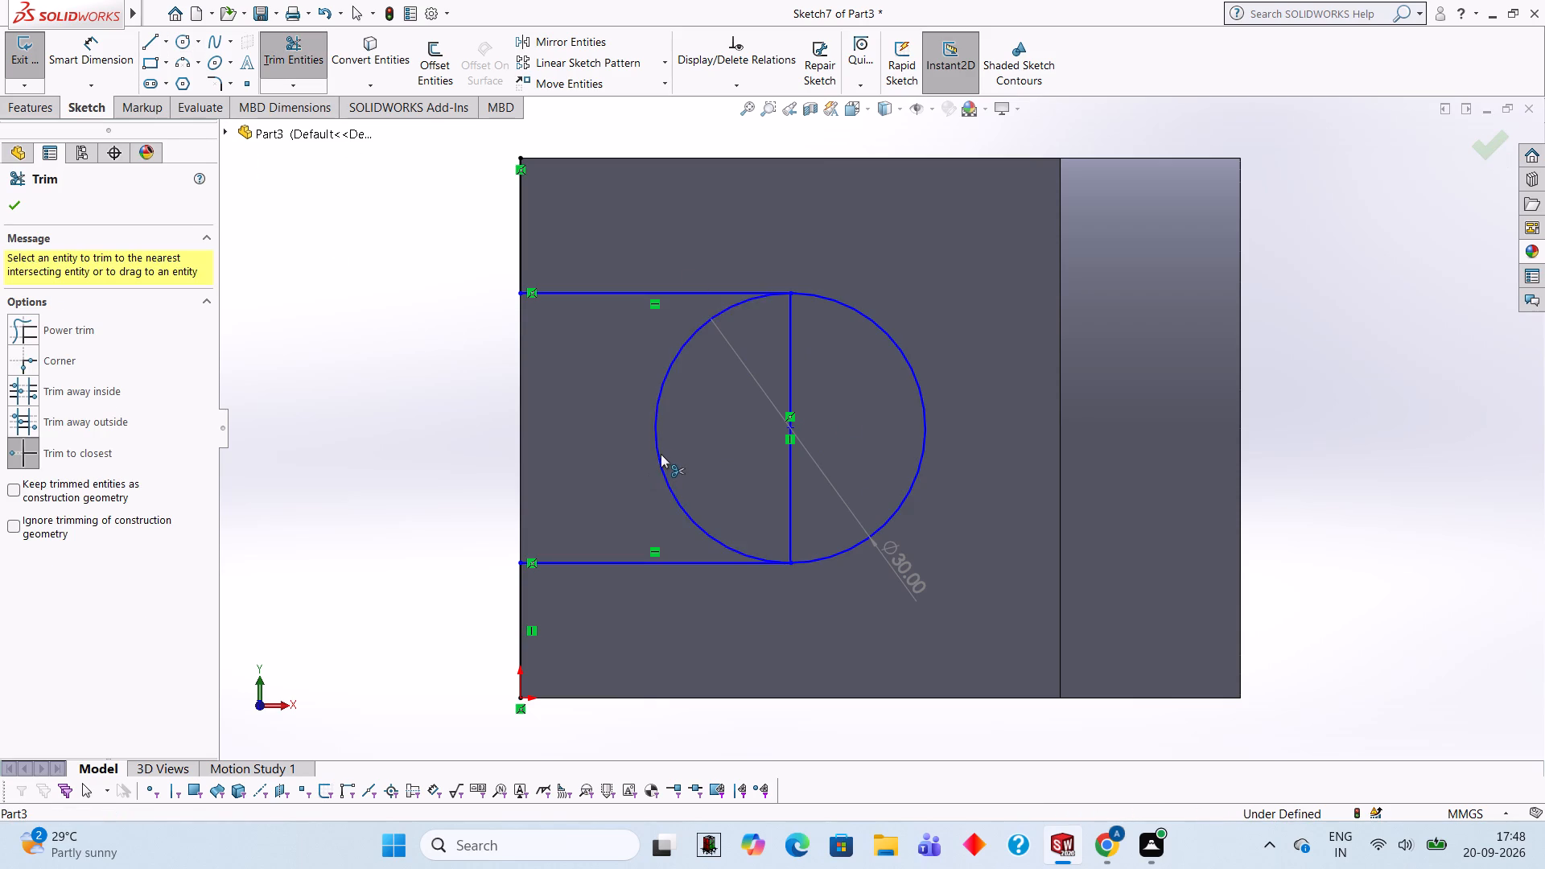
left_click(793, 488)
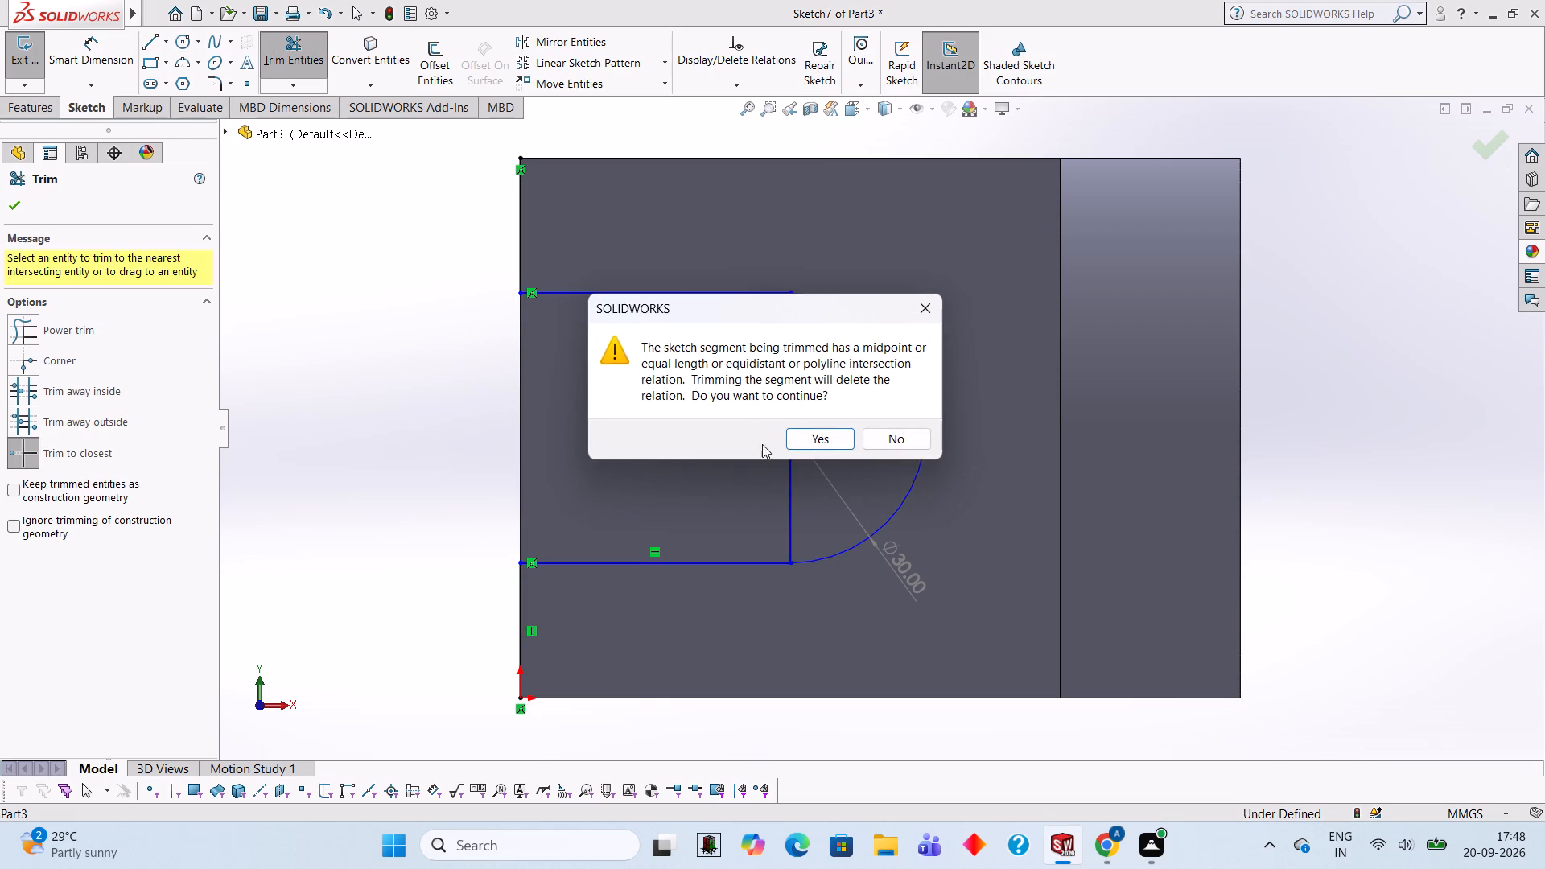
left_click(808, 439)
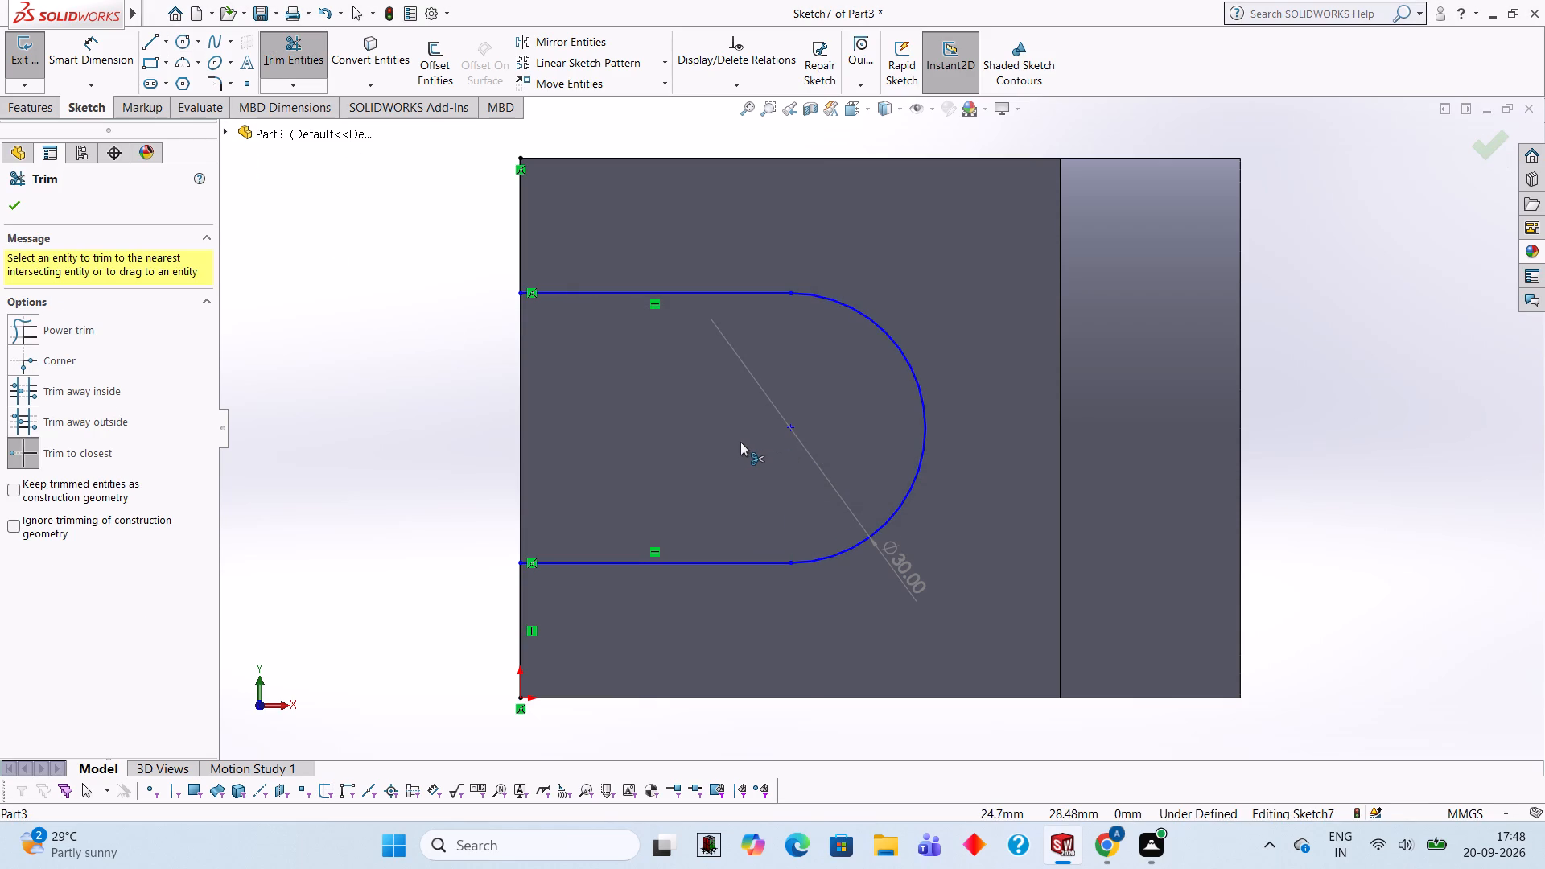
left_click(524, 212)
left_click(517, 580)
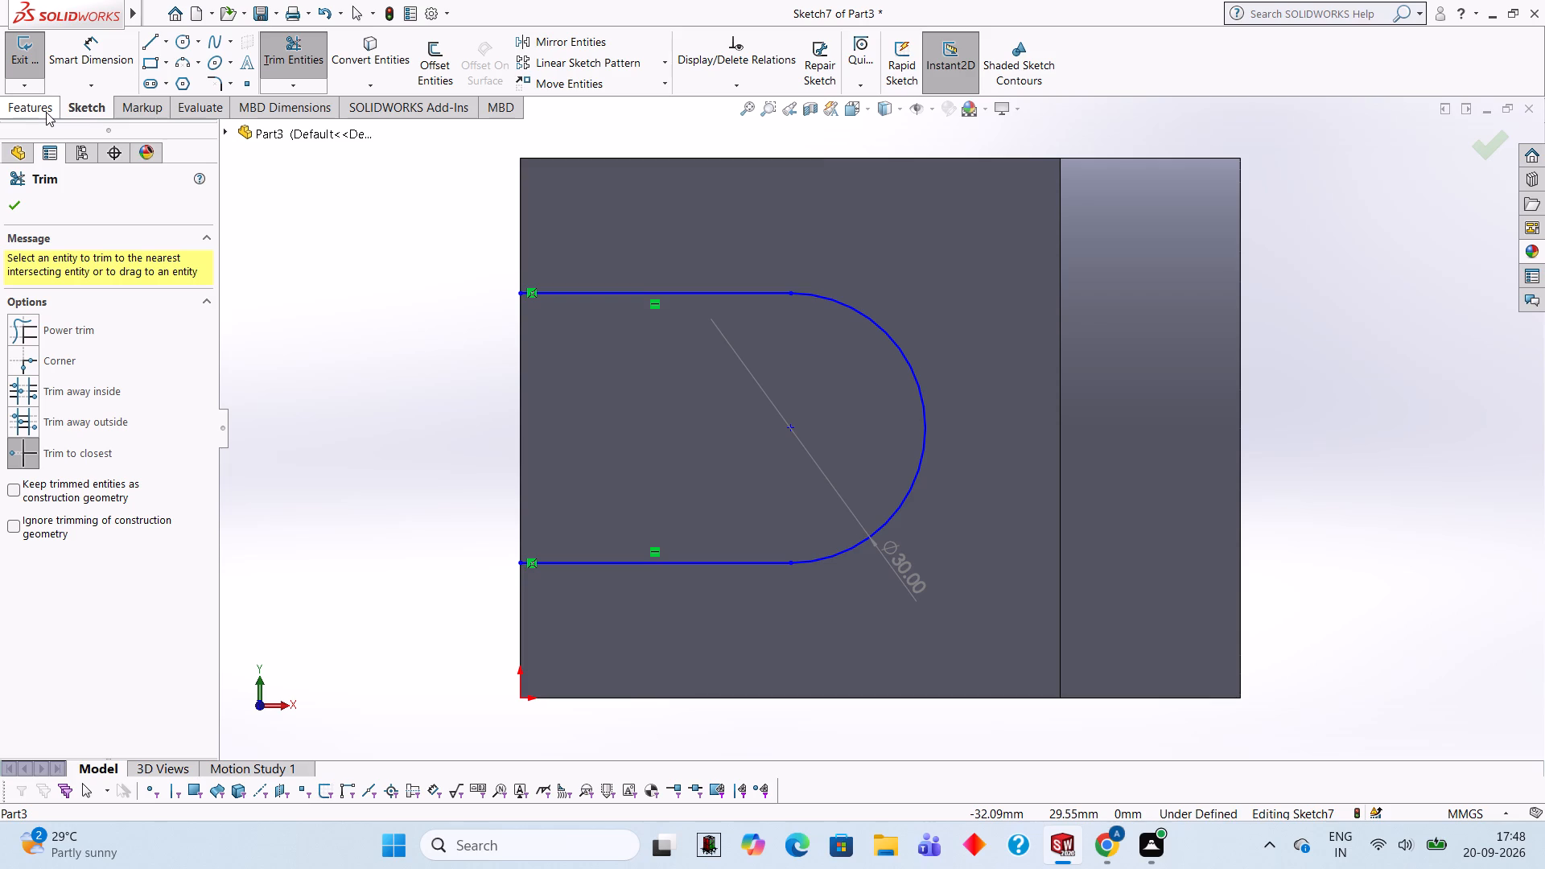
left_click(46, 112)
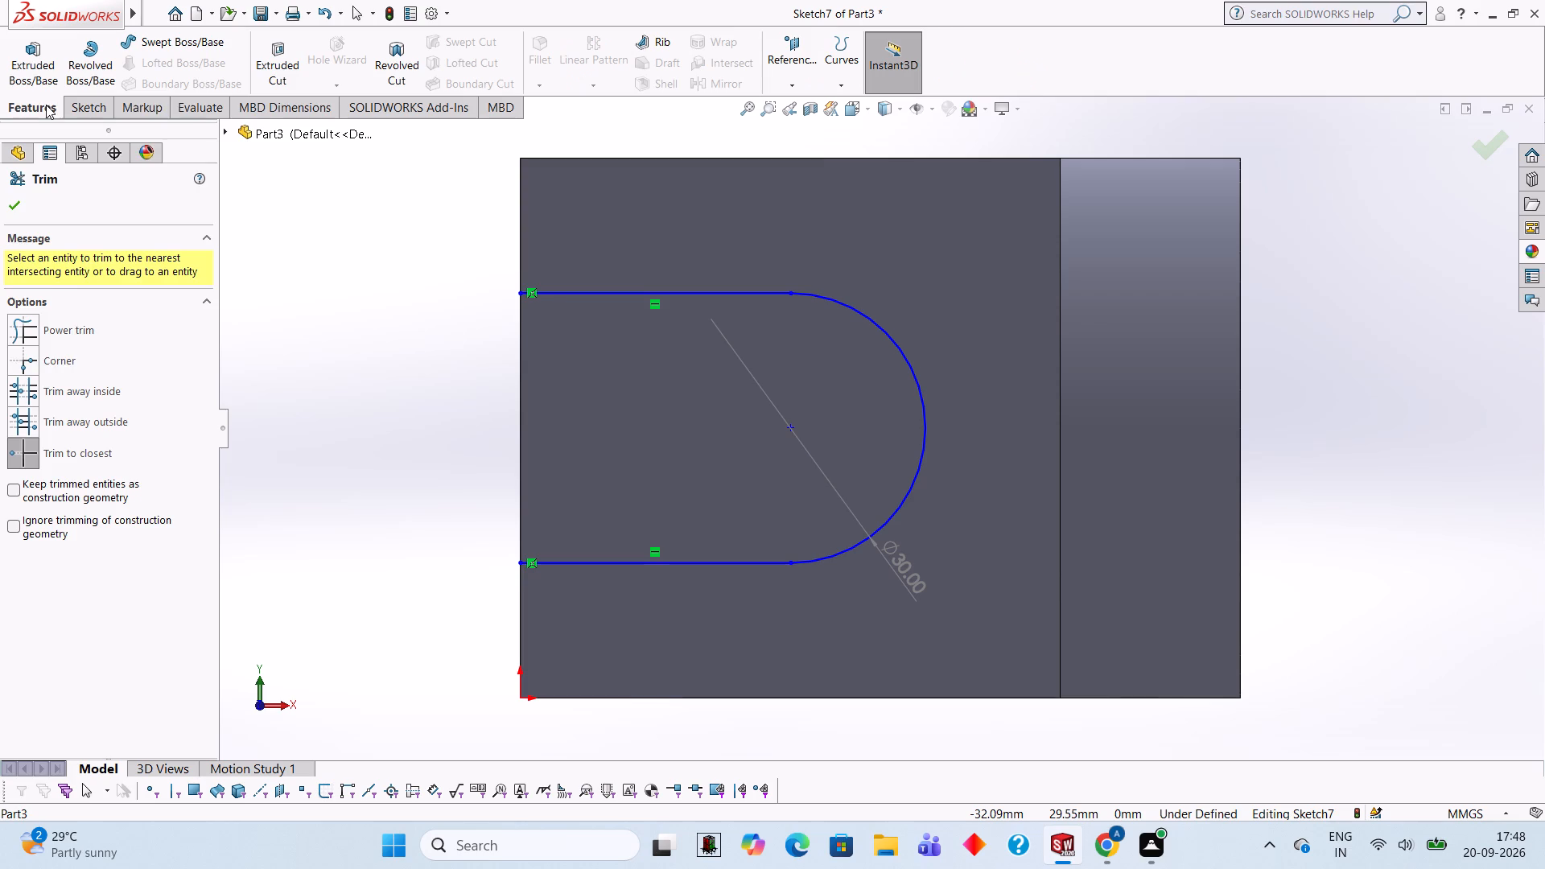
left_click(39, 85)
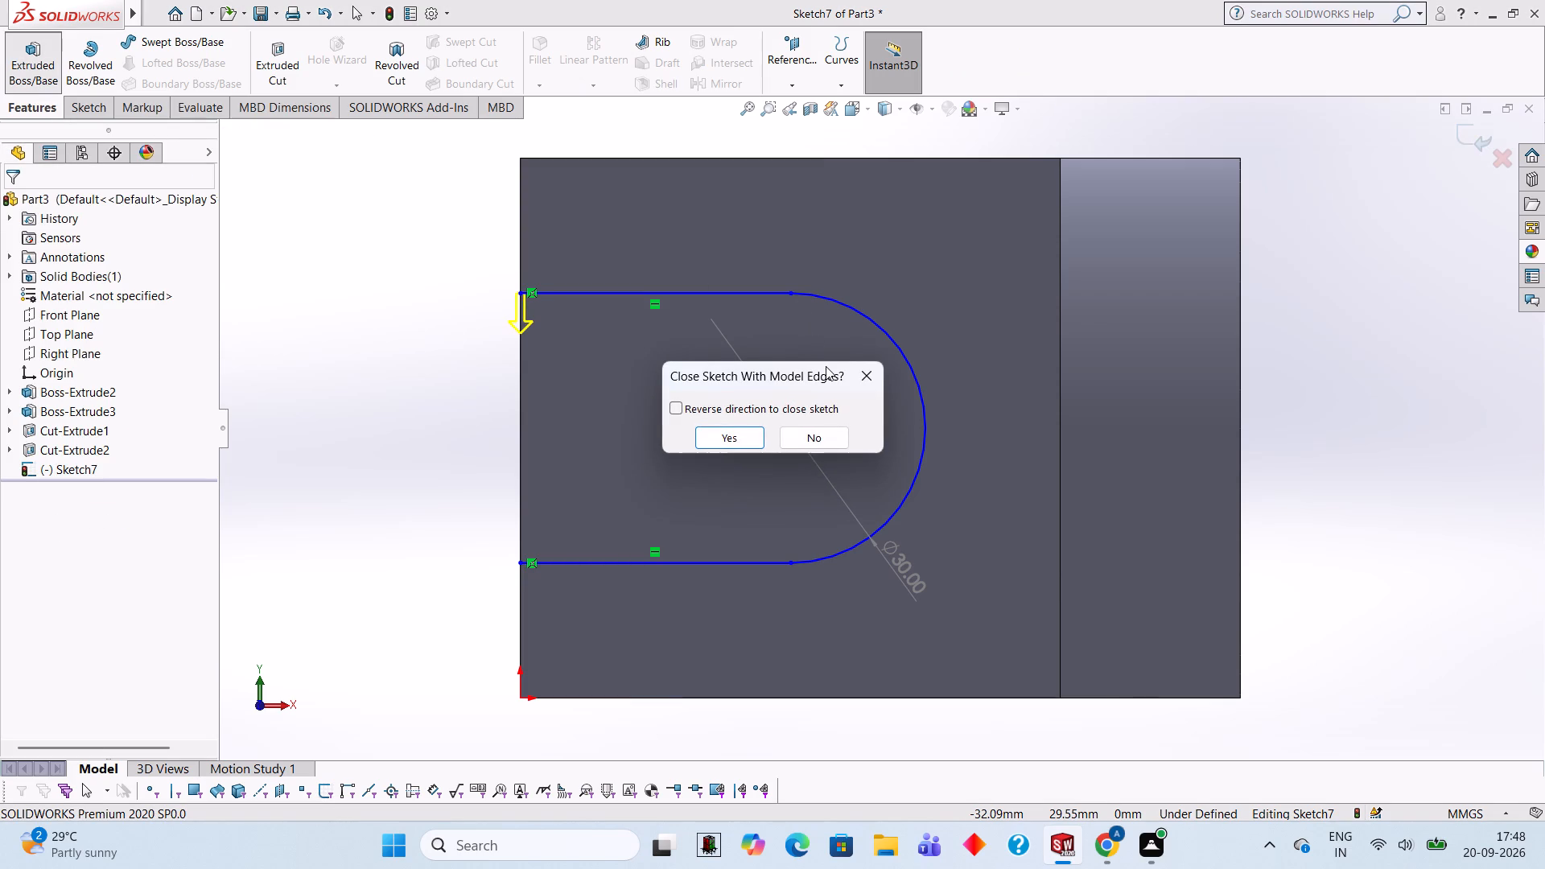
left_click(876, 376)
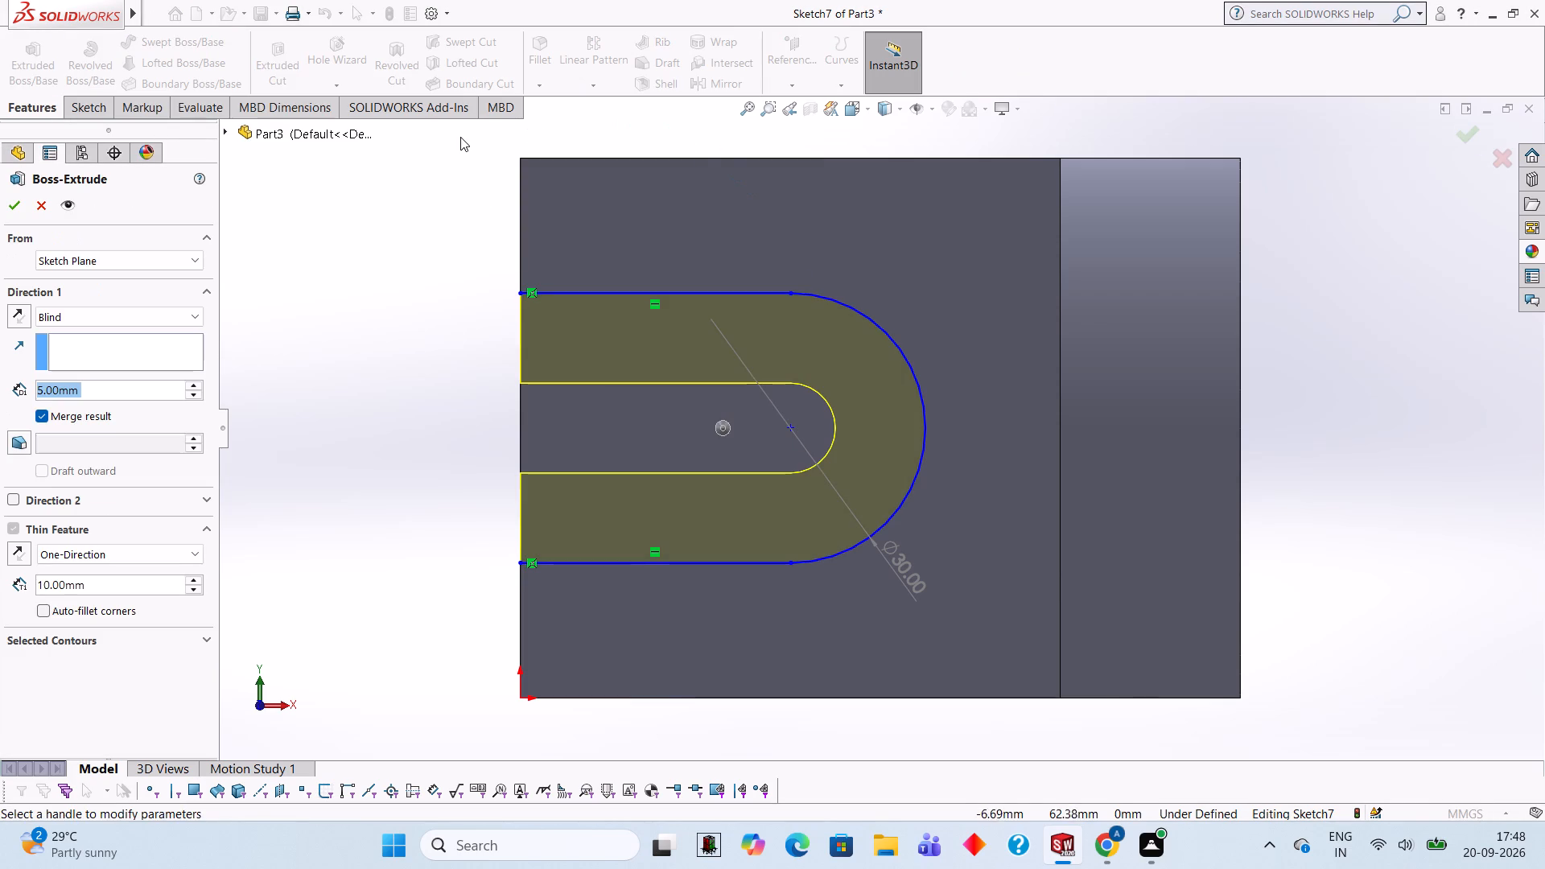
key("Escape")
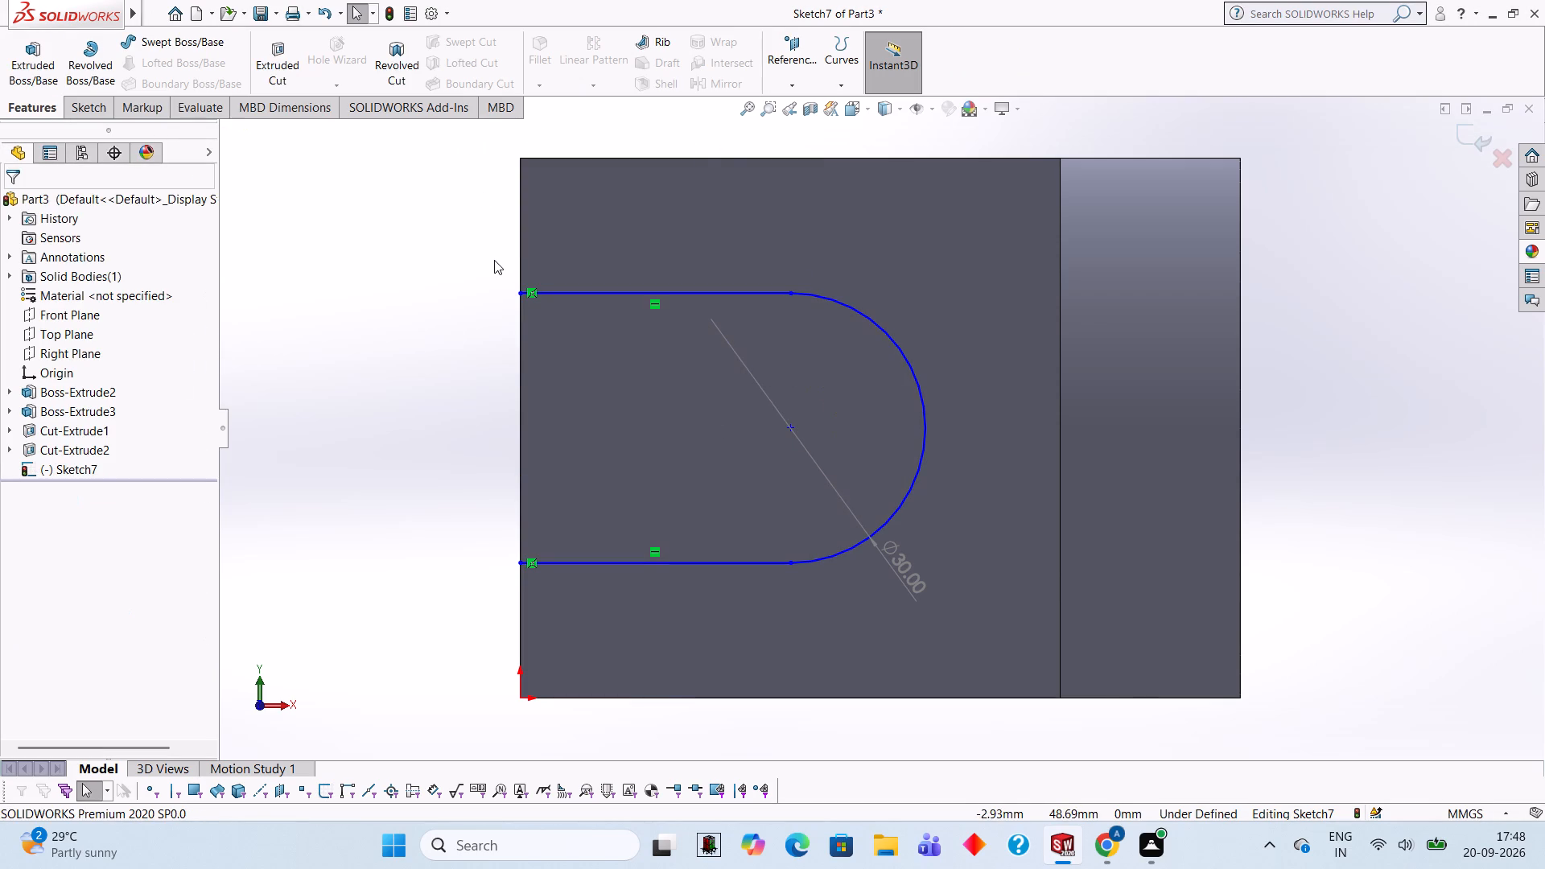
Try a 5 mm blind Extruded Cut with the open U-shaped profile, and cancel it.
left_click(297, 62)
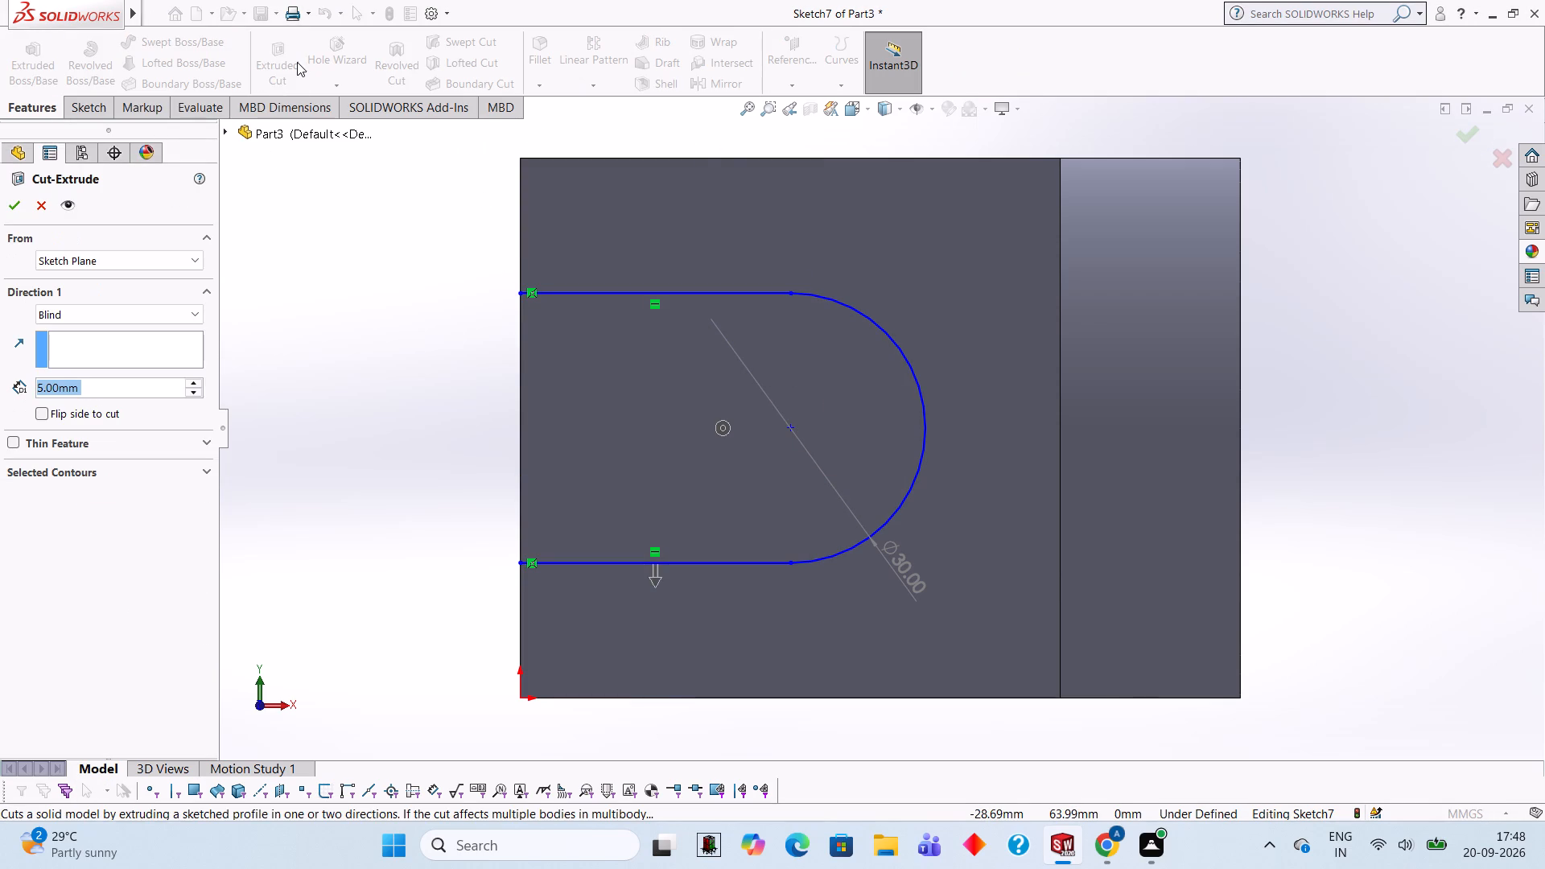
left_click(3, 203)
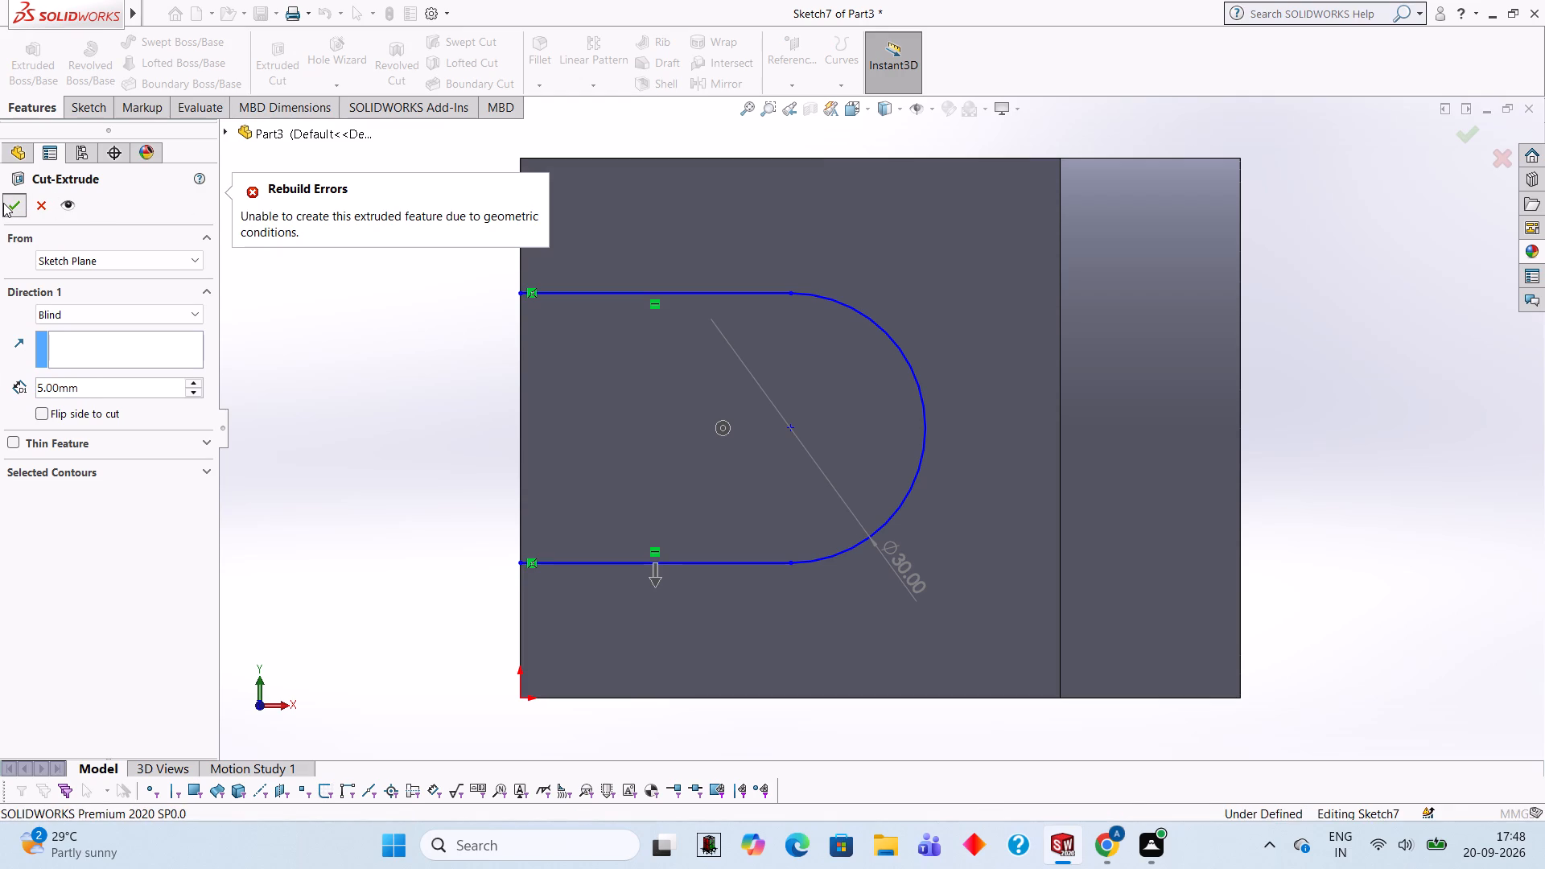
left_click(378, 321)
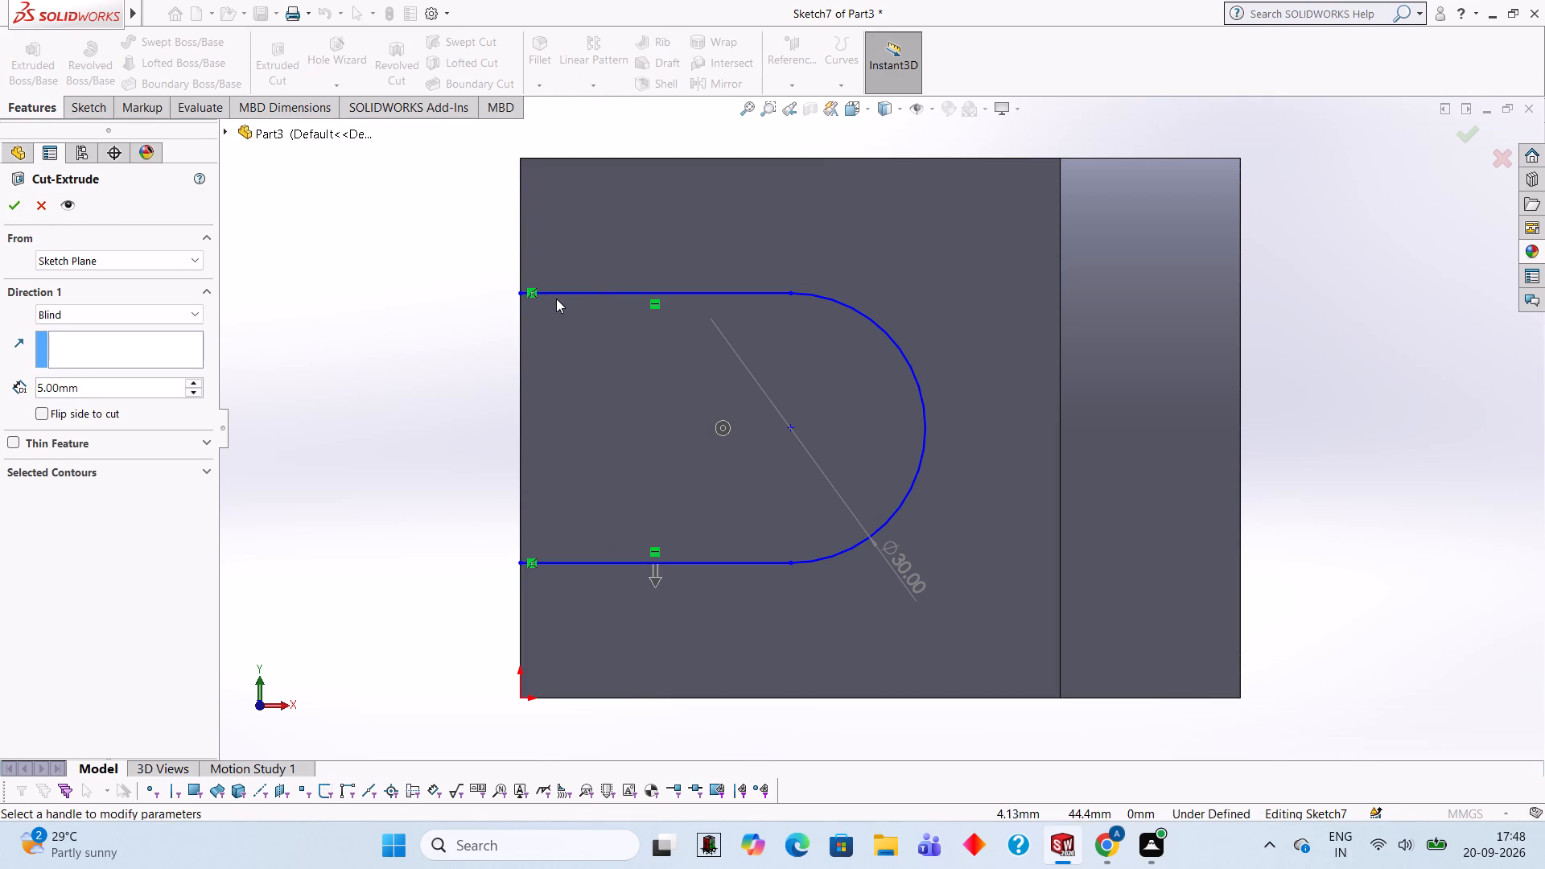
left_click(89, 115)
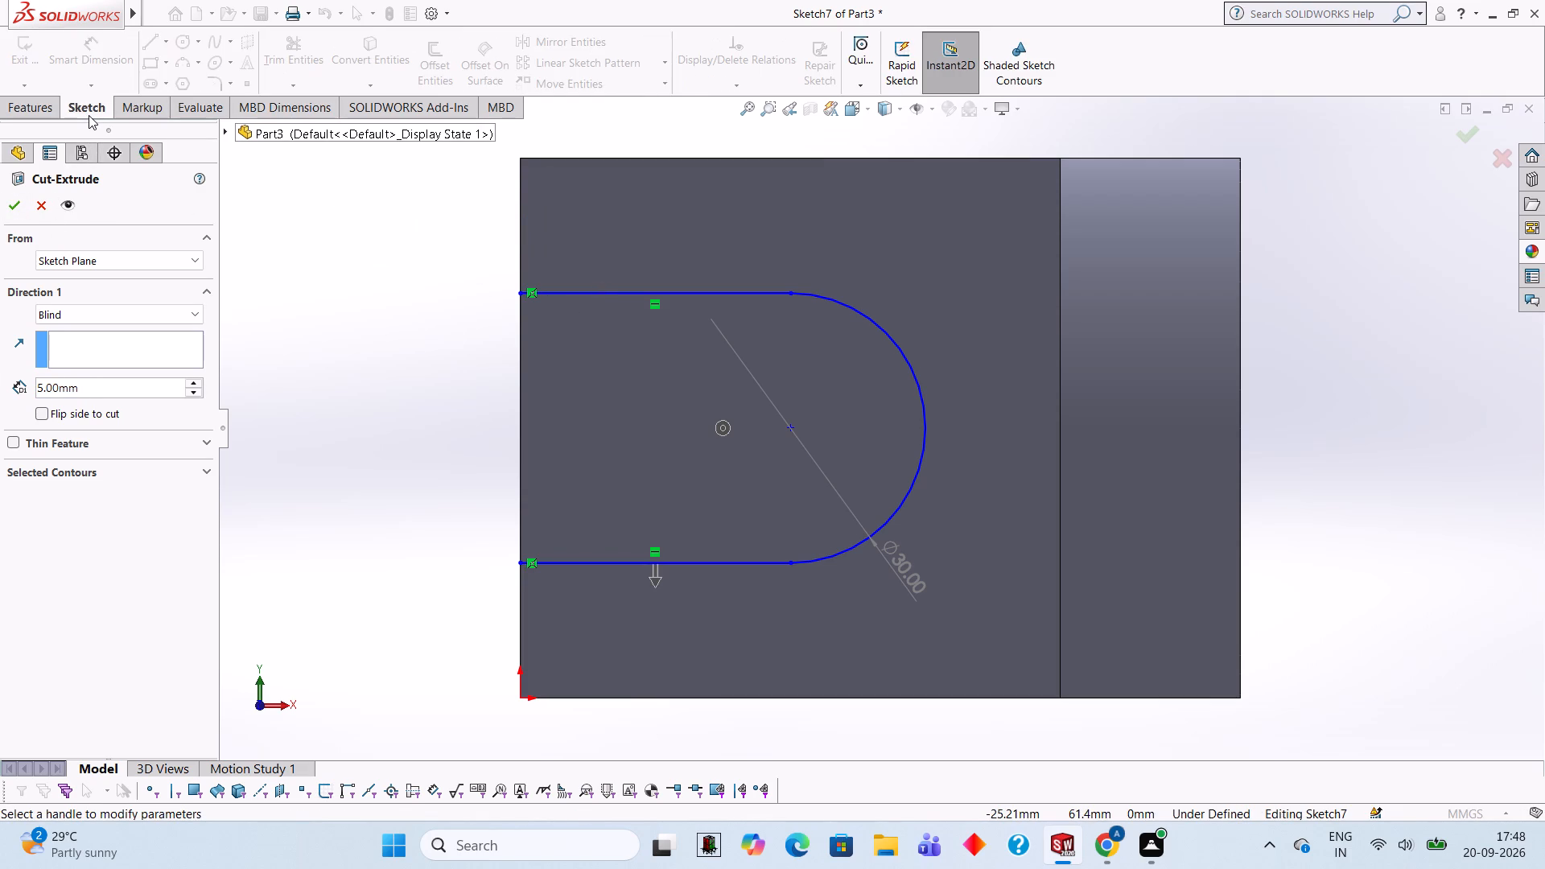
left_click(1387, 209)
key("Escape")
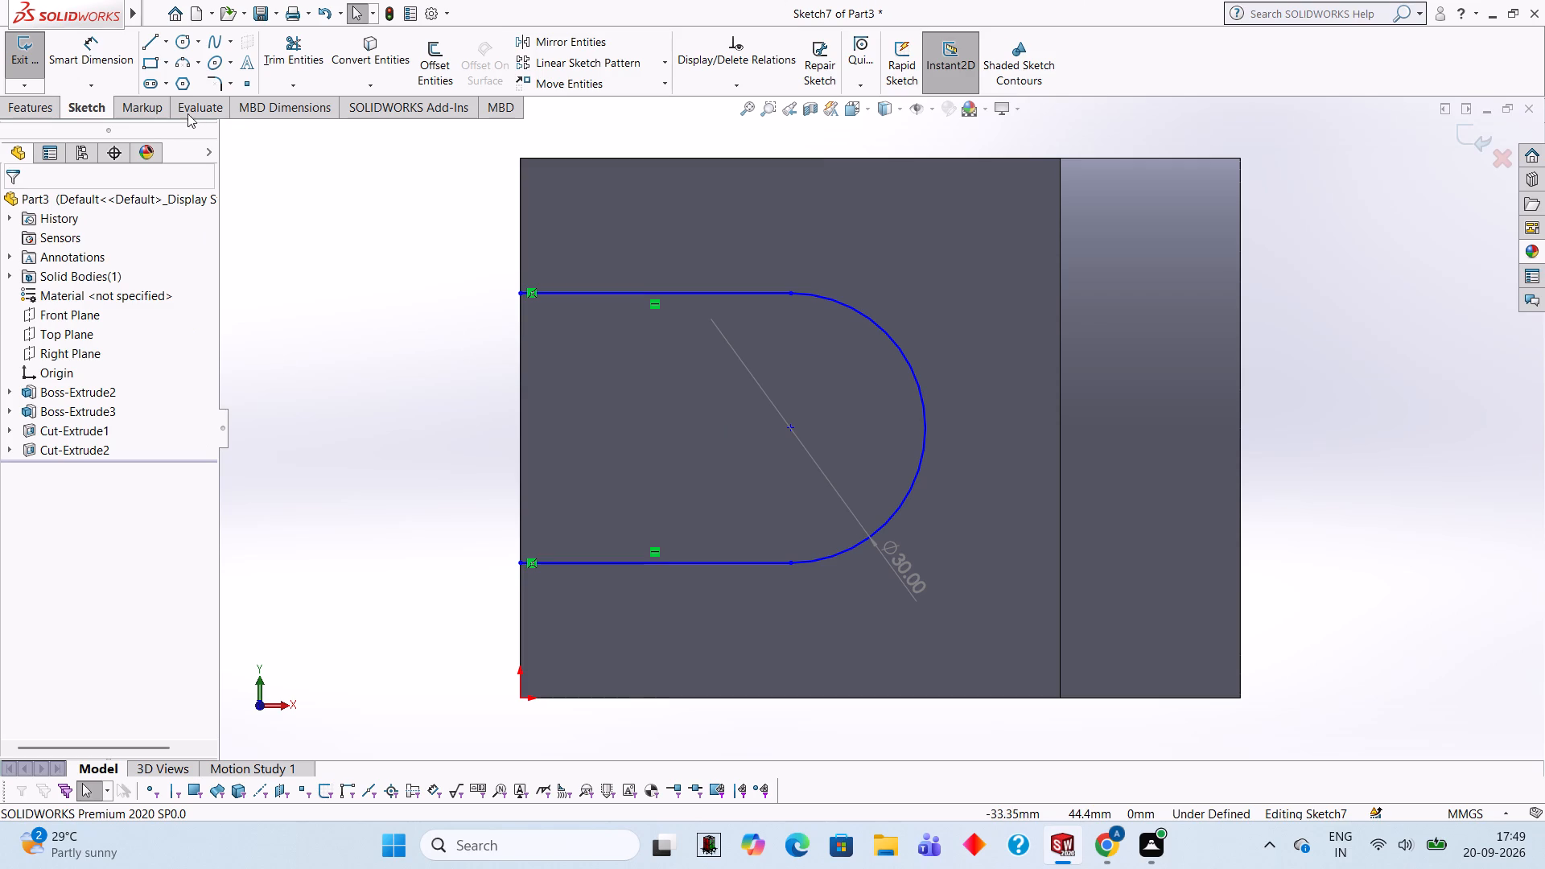
Close the U-shaped profile with a vertical line along the free-end edge, joining the open ends of the two horizontal lines.
left_click(152, 41)
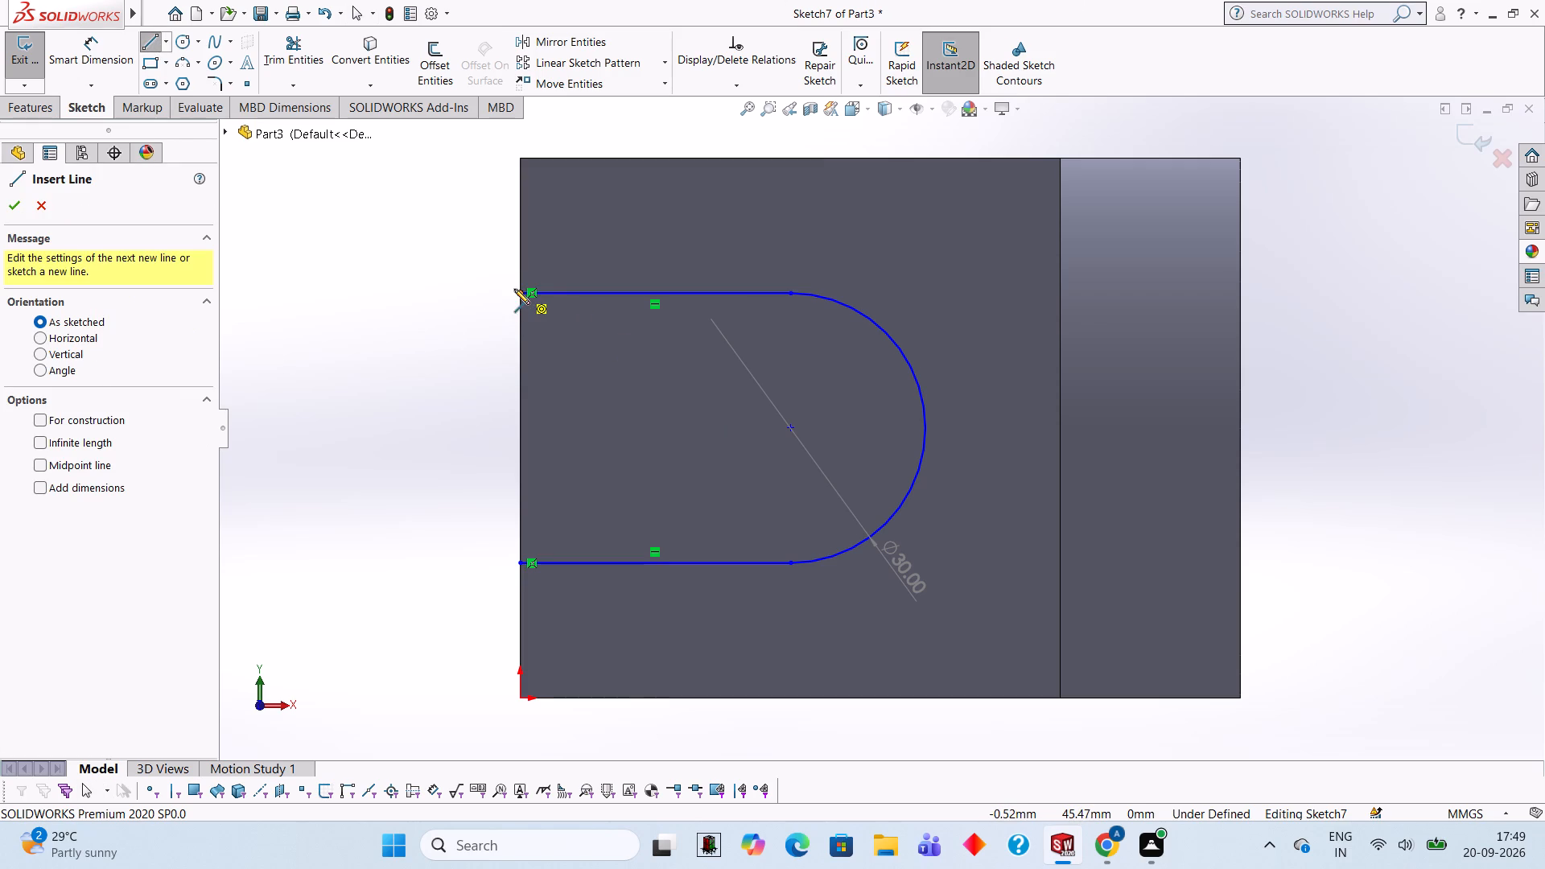
left_click(520, 291)
left_click(521, 561)
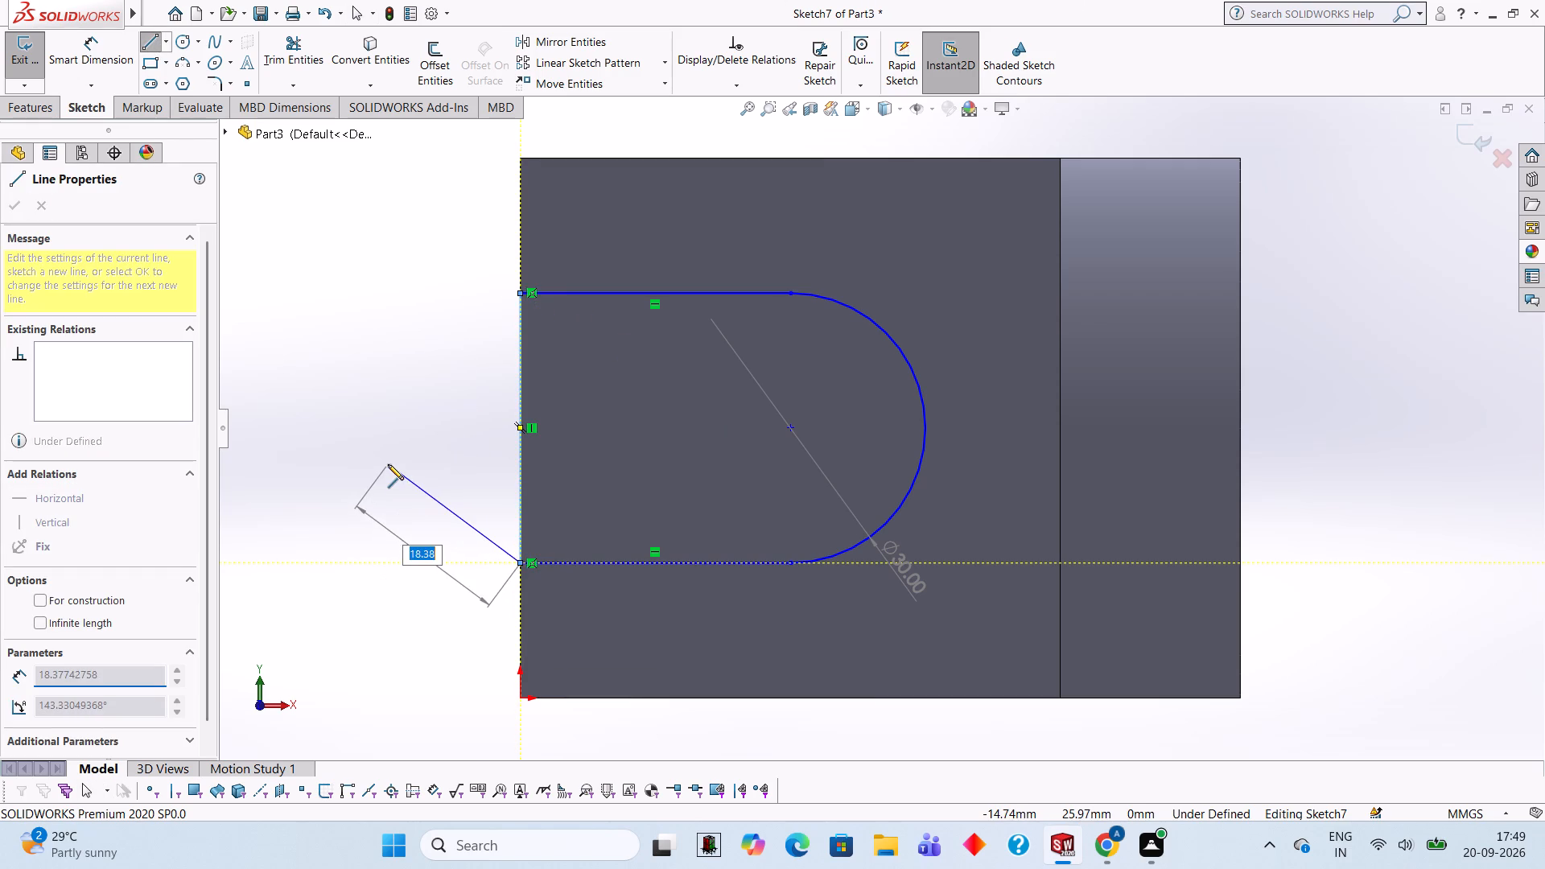
key("Escape")
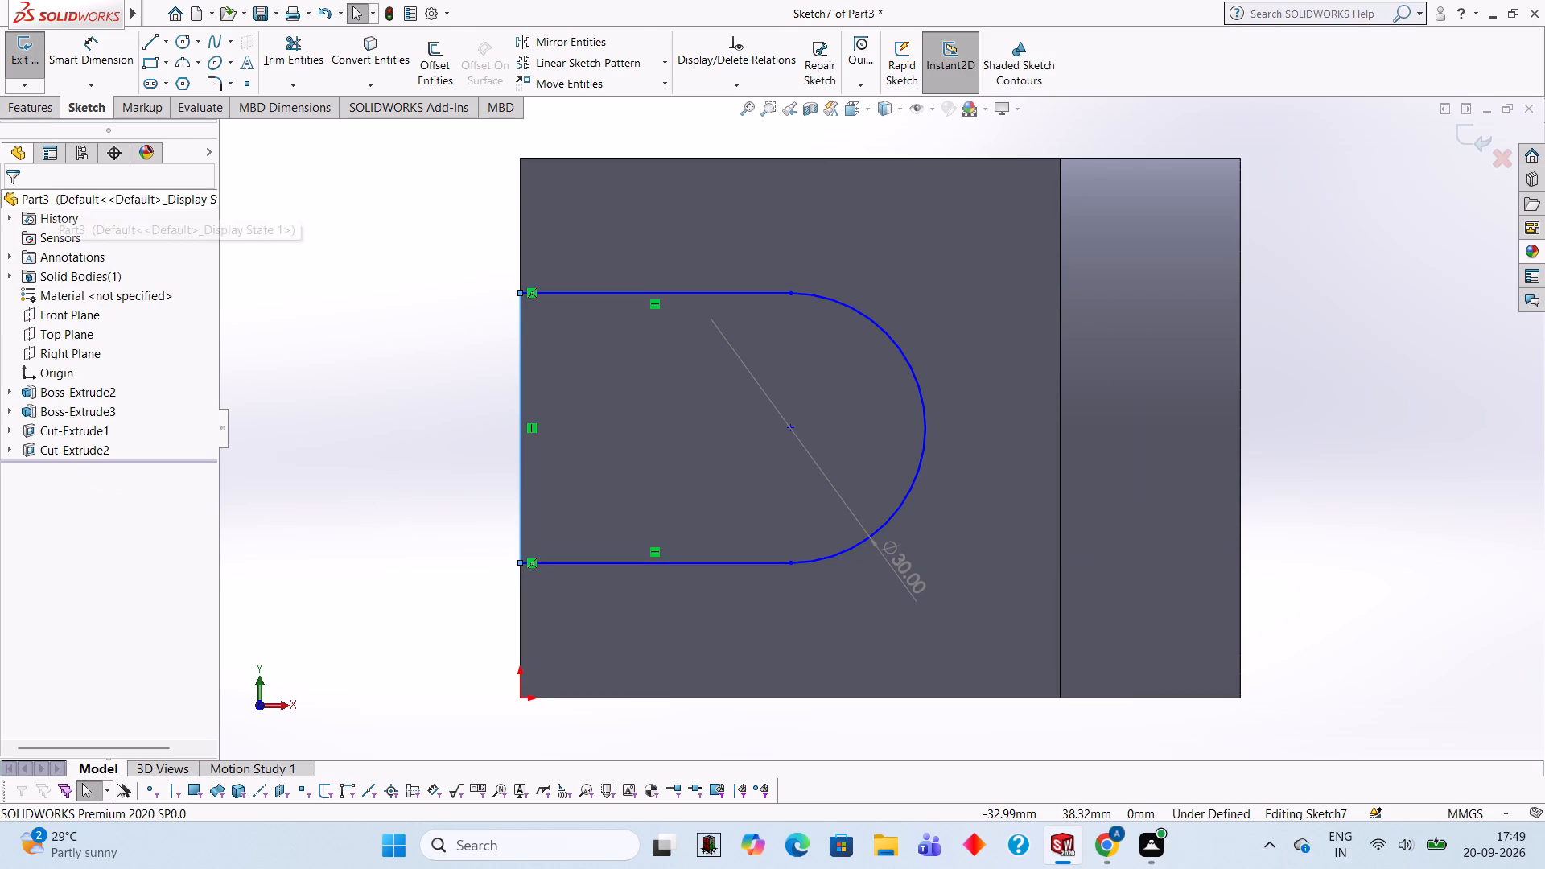
Cut the closed round-ended profile 5 mm deep into the plate with a blind Extruded Cut.
left_click(51, 107)
left_click(266, 58)
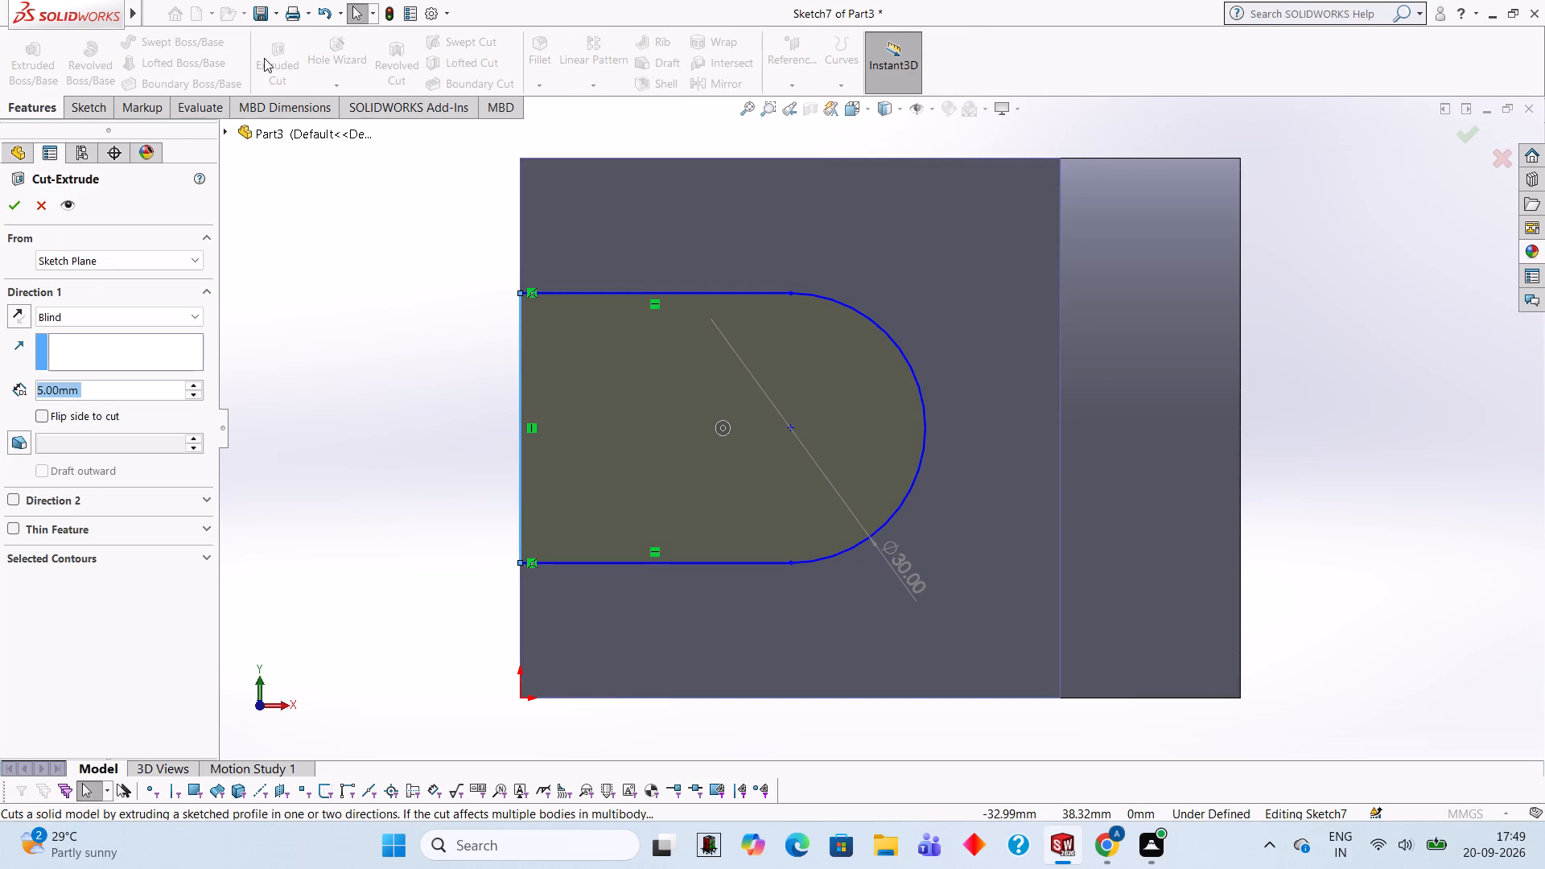
left_click(15, 200)
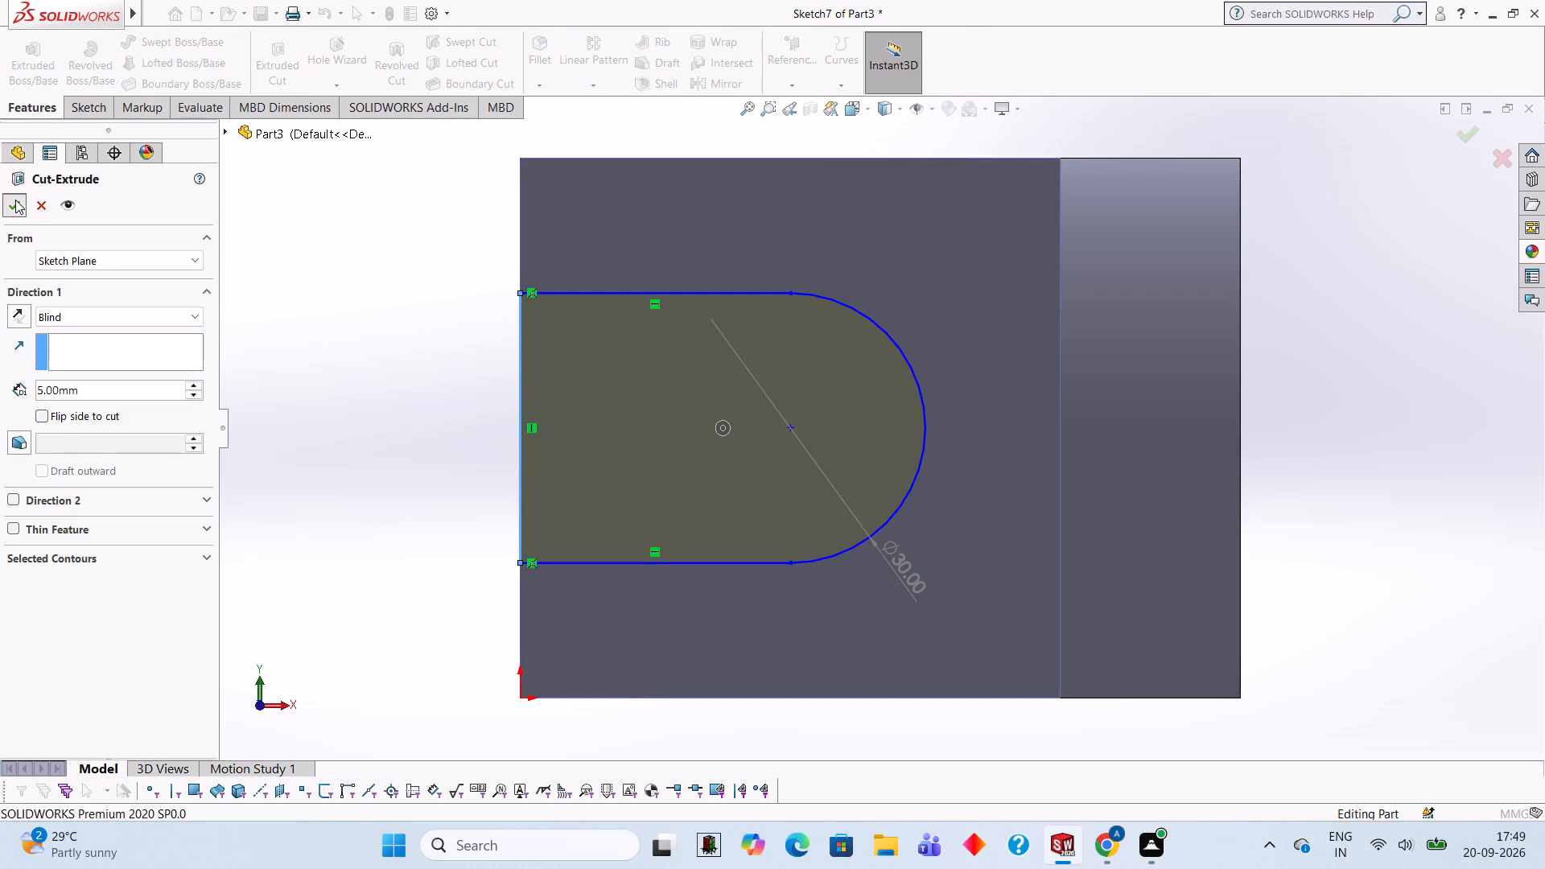
middle_click_drag(1104, 285, 1070, 235)
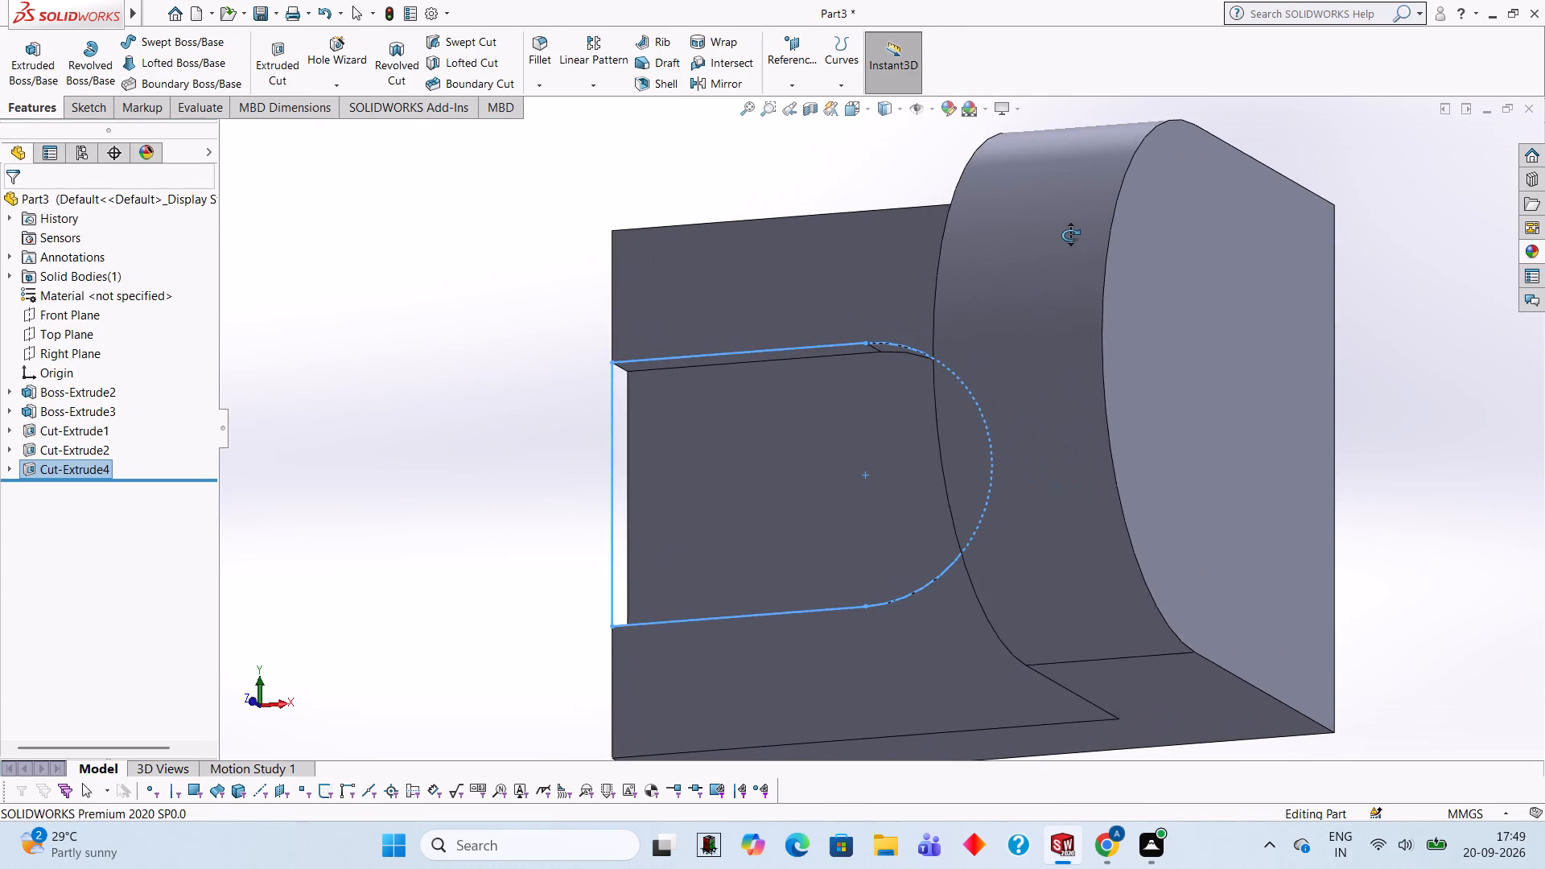
middle_click_drag(1070, 235, 1072, 235)
left_click(484, 362)
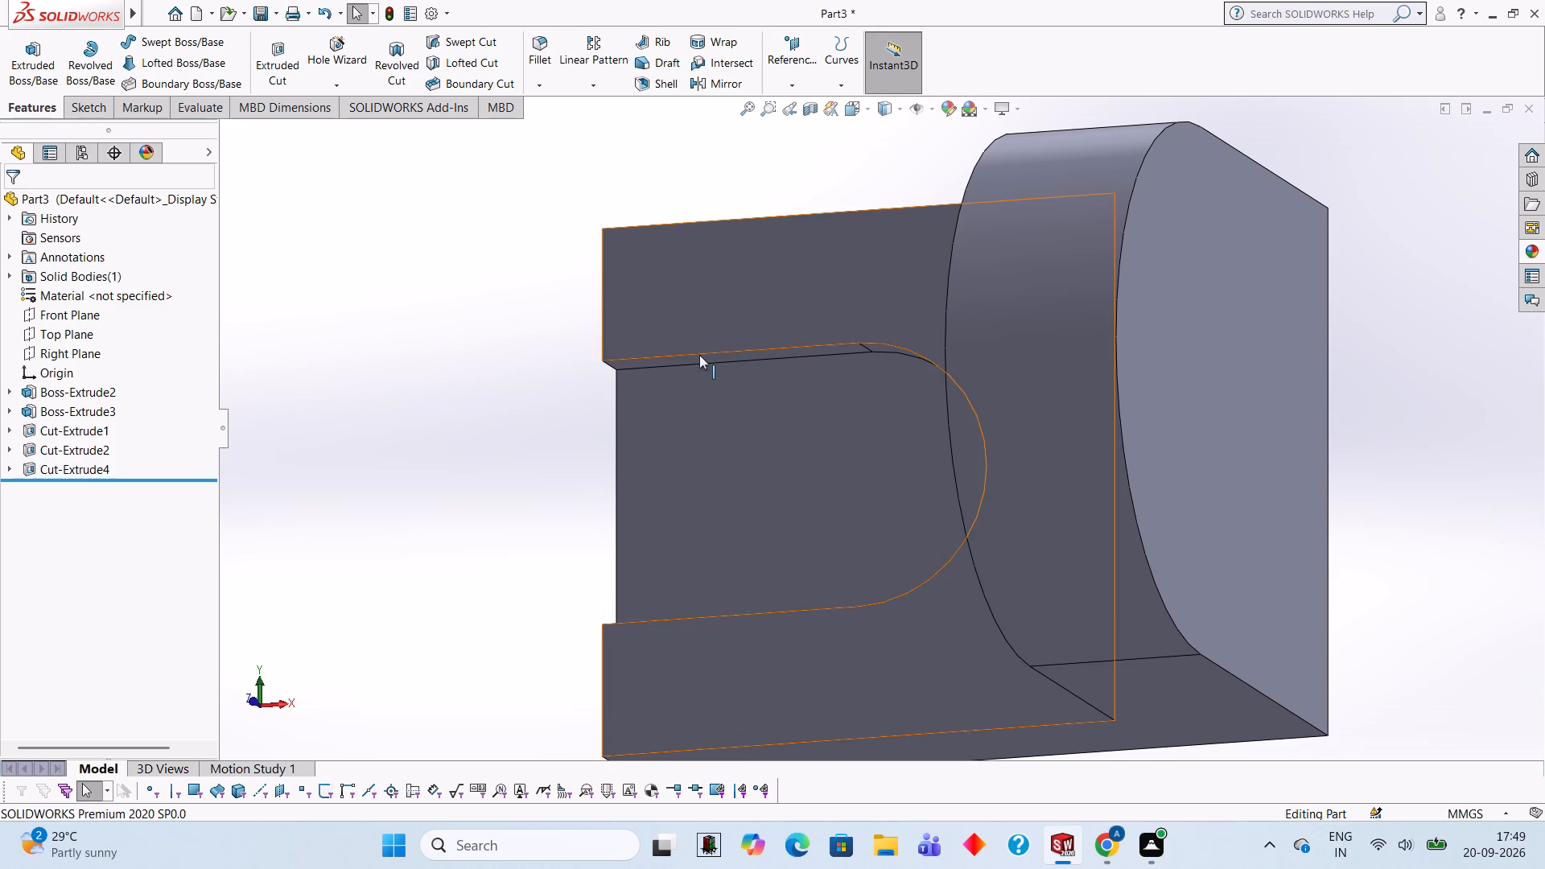
Start a sketch on the slot floor and draw lines from its upper free-end corner: 5 mm down the edge, then about 30 mm inward.
left_click(851, 472)
left_click(921, 431)
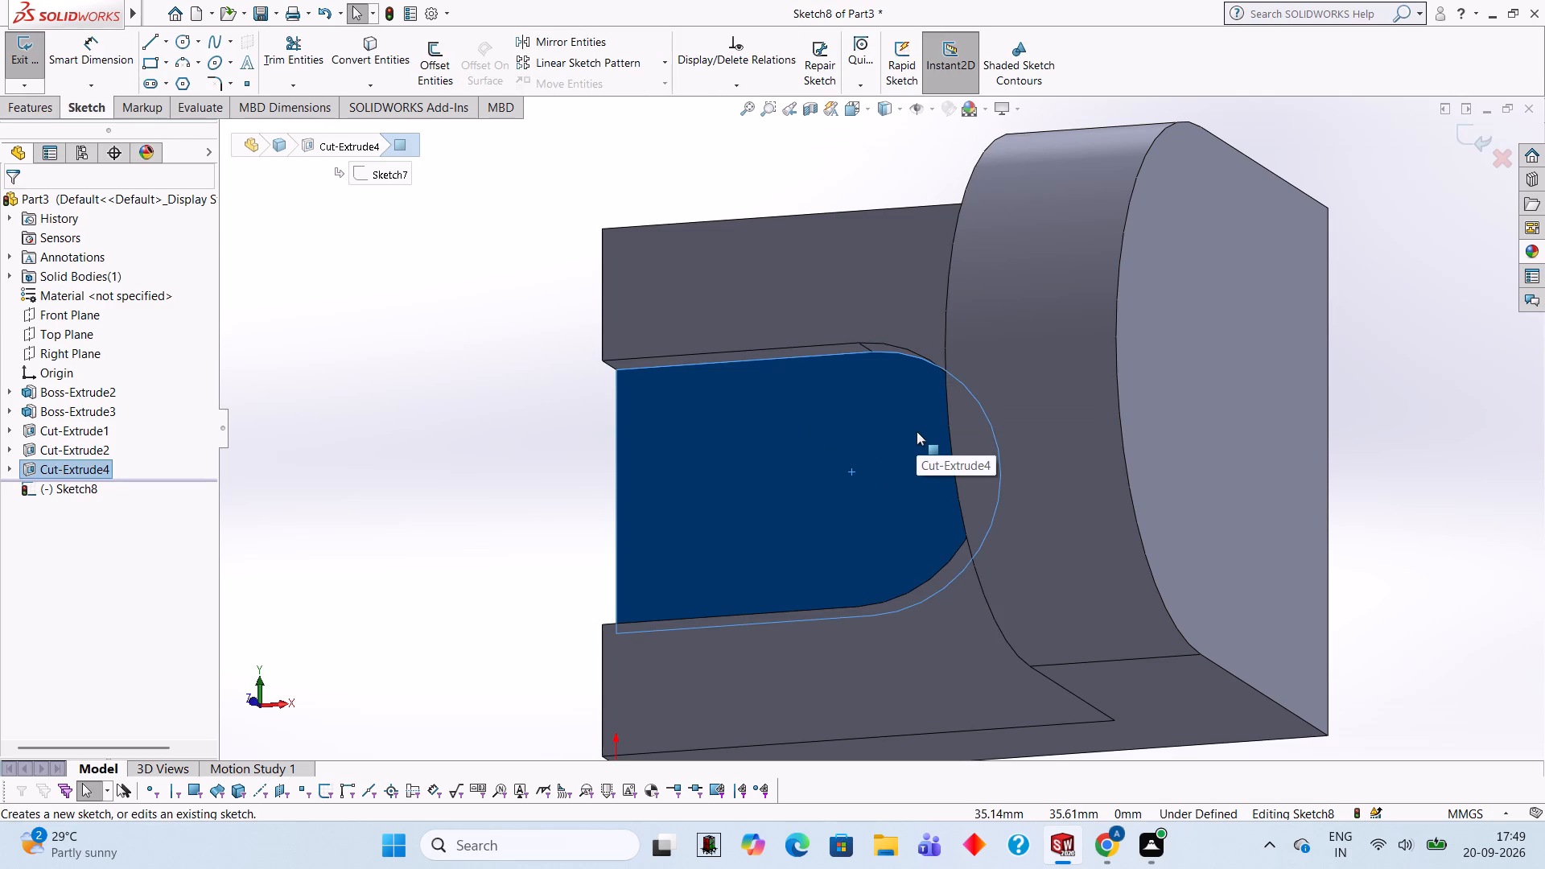
key("ctrl+8")
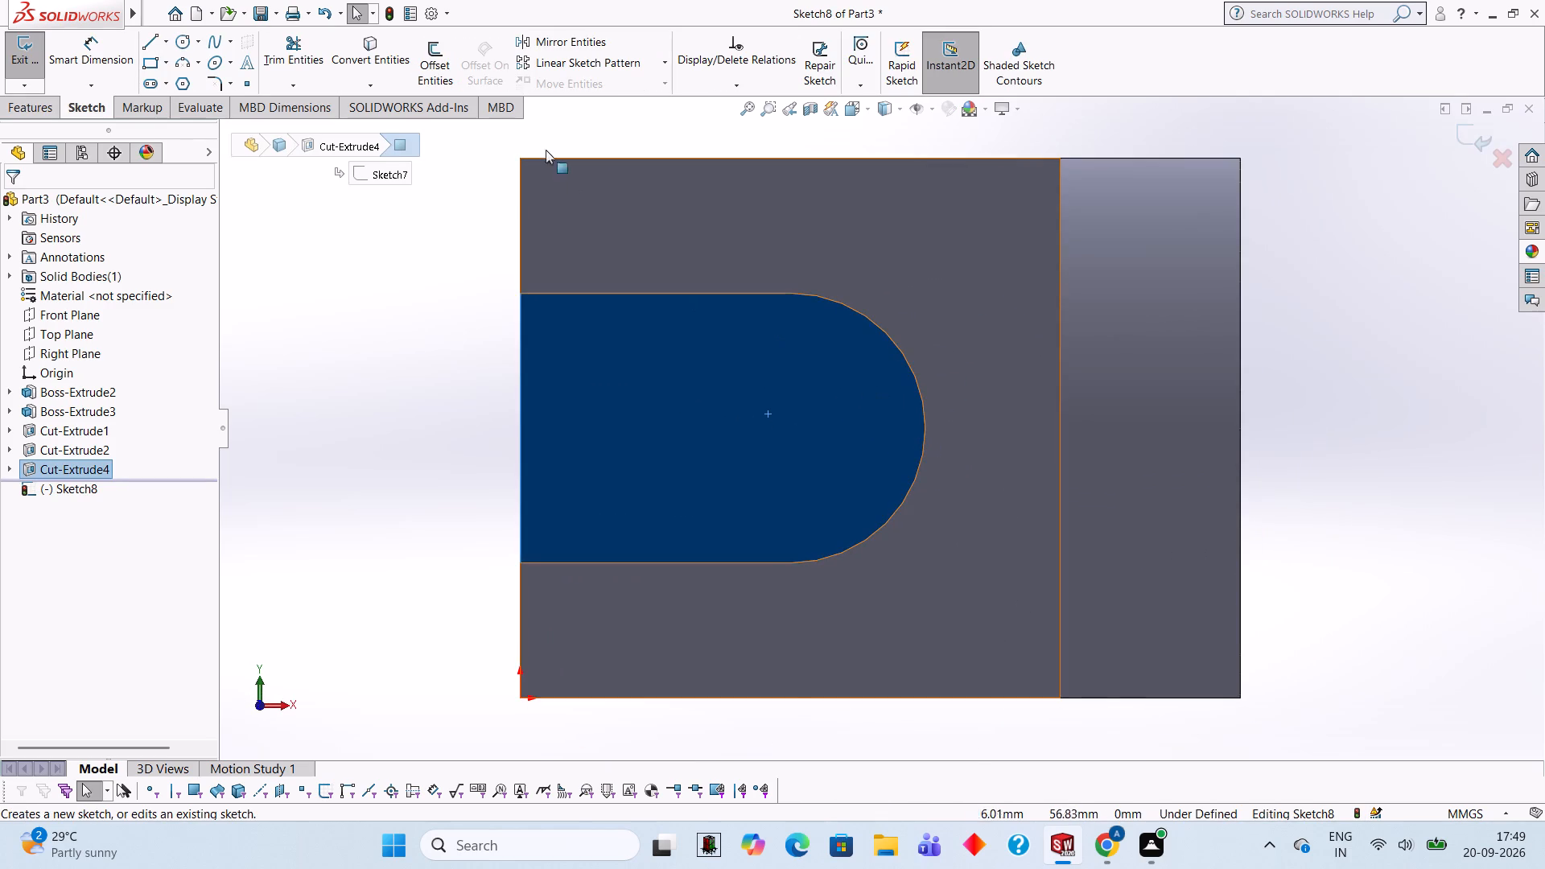
left_click(154, 31)
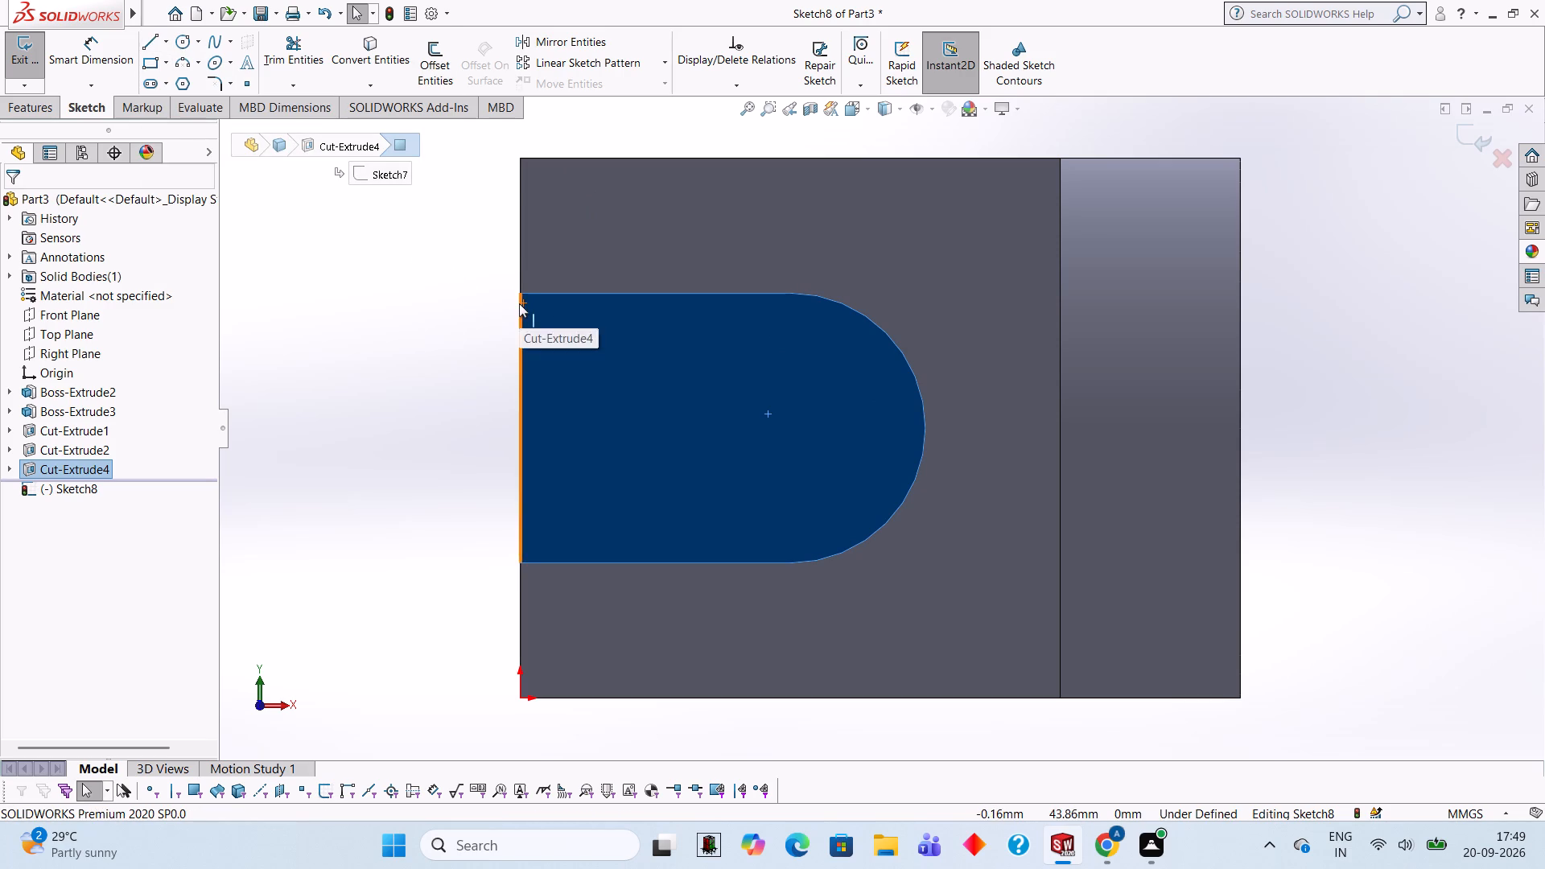
left_click(521, 292)
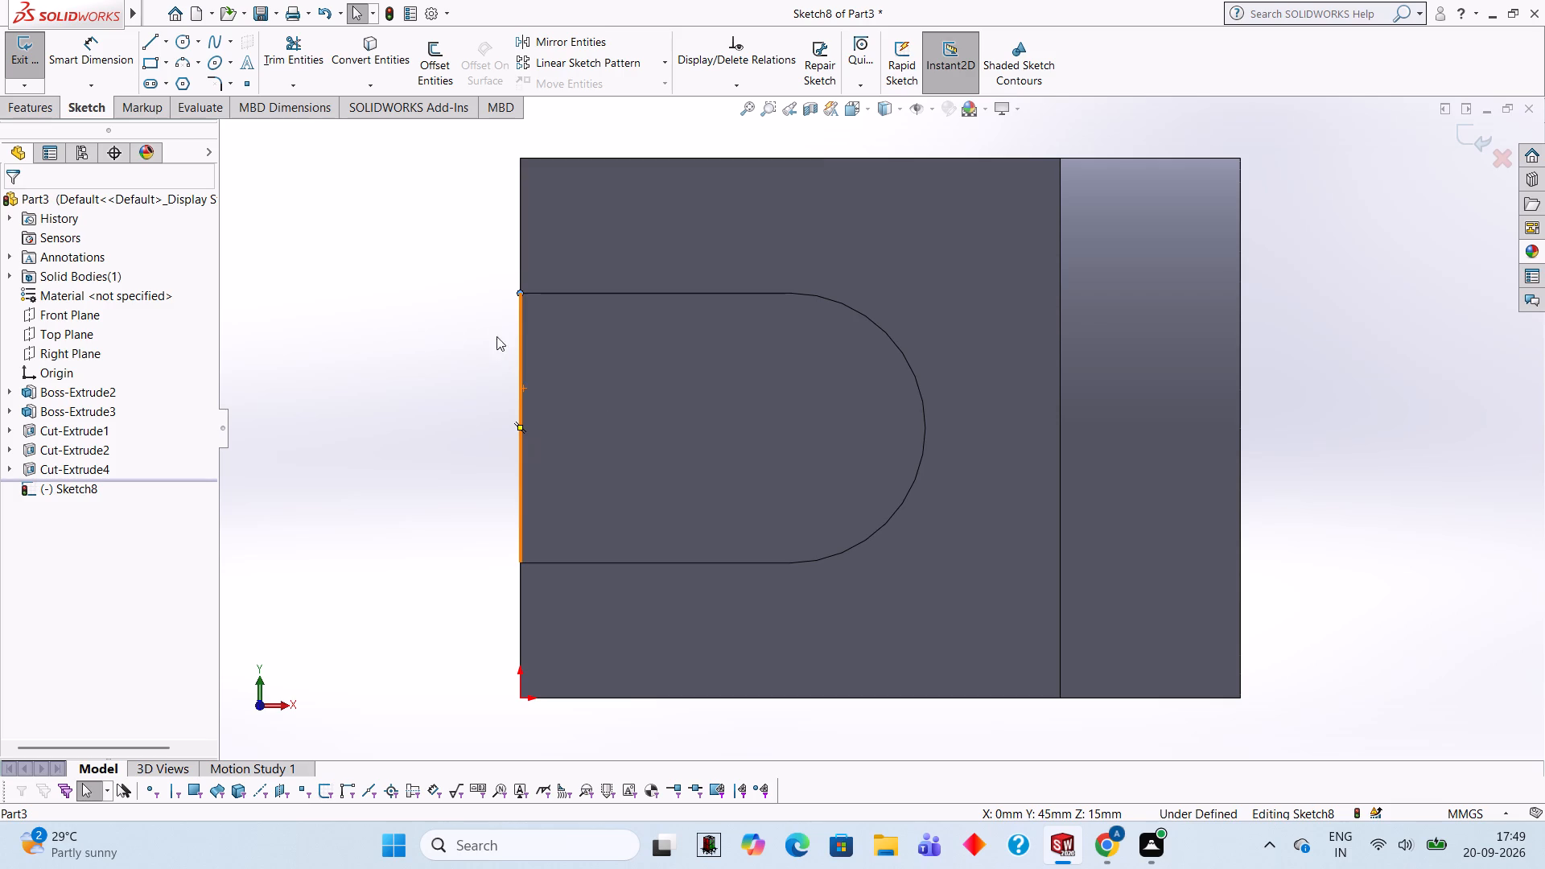
left_click(411, 163)
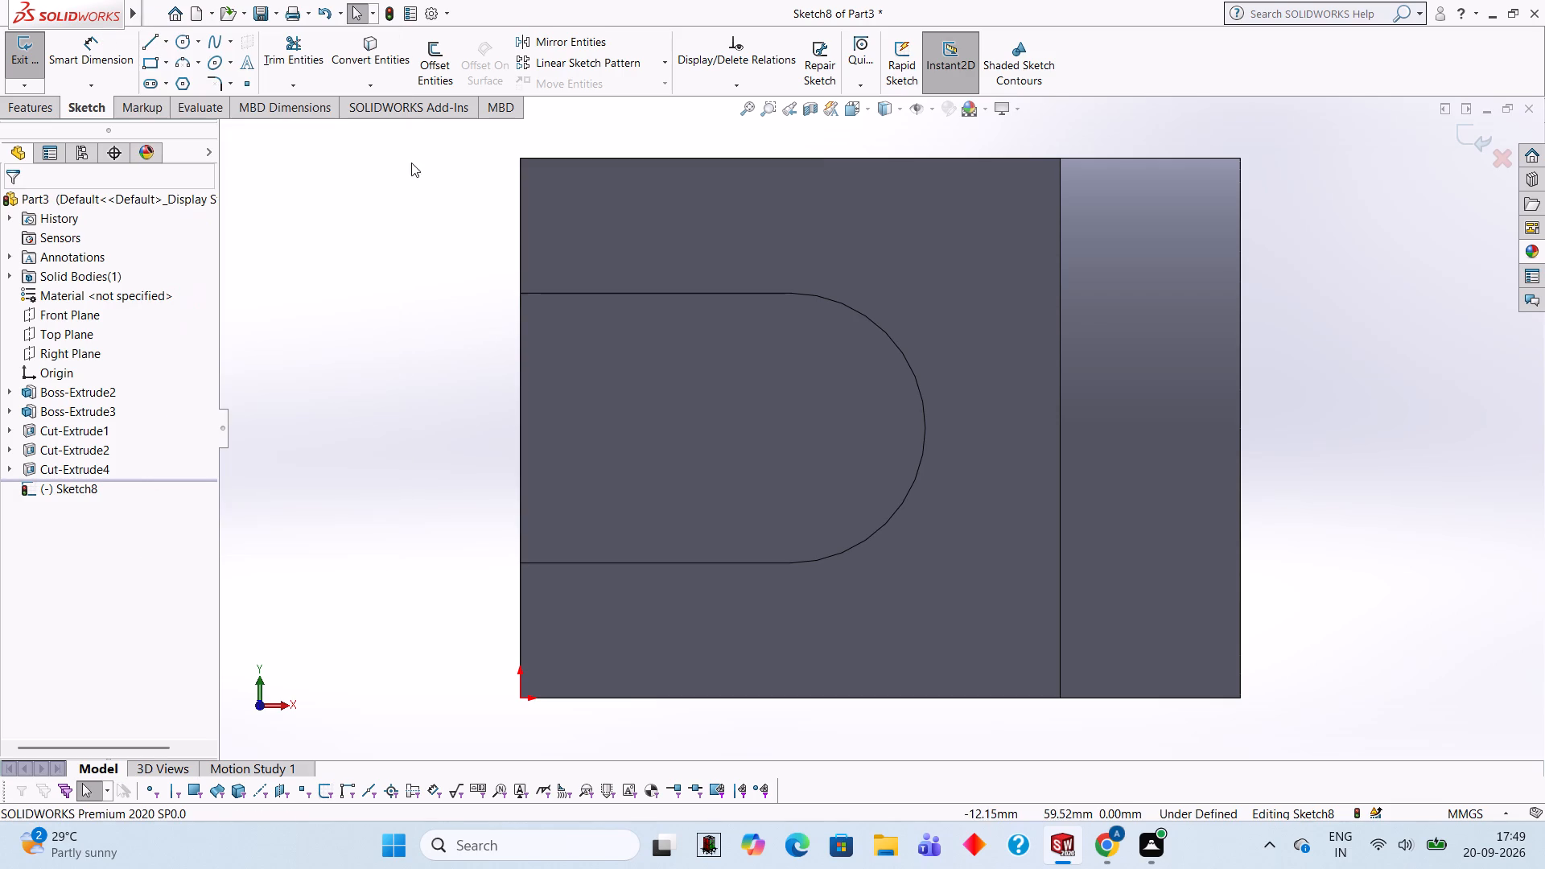
left_click(146, 45)
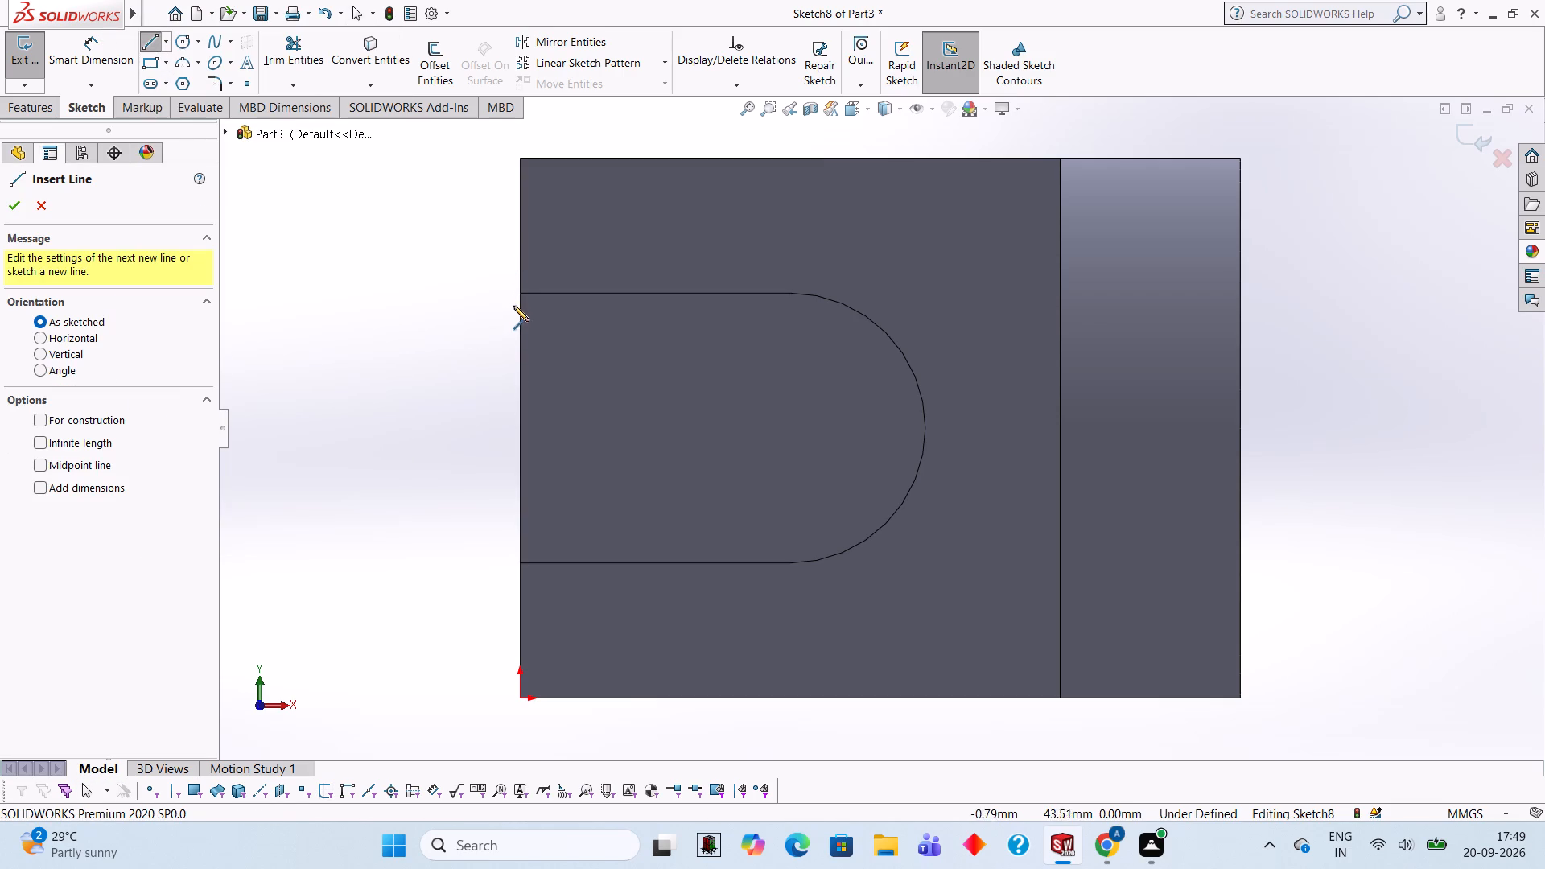
left_click(521, 294)
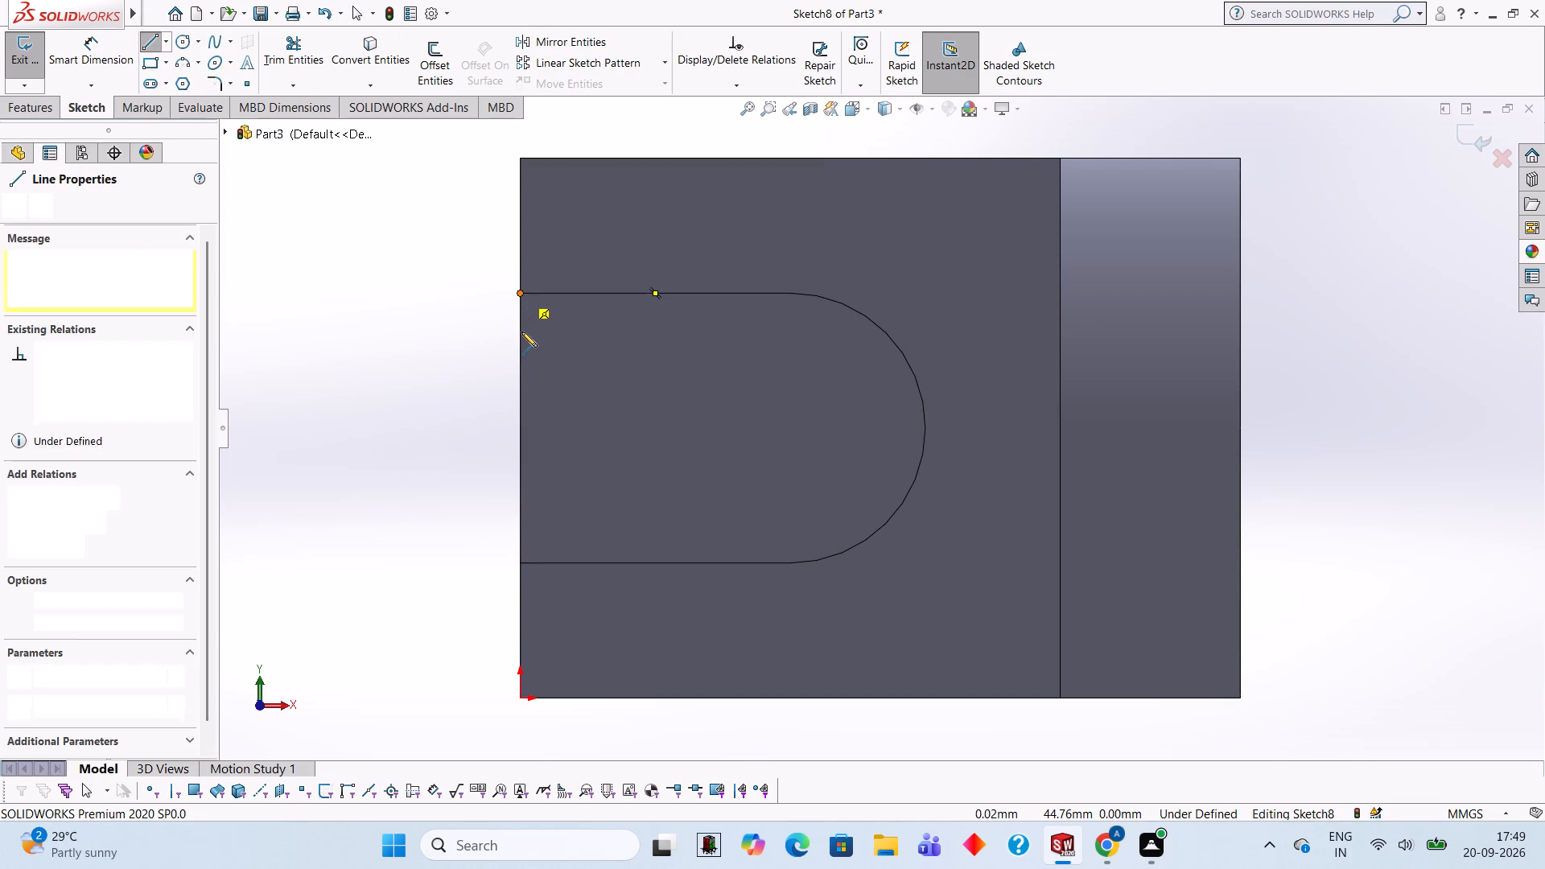
key("5")
key("Return")
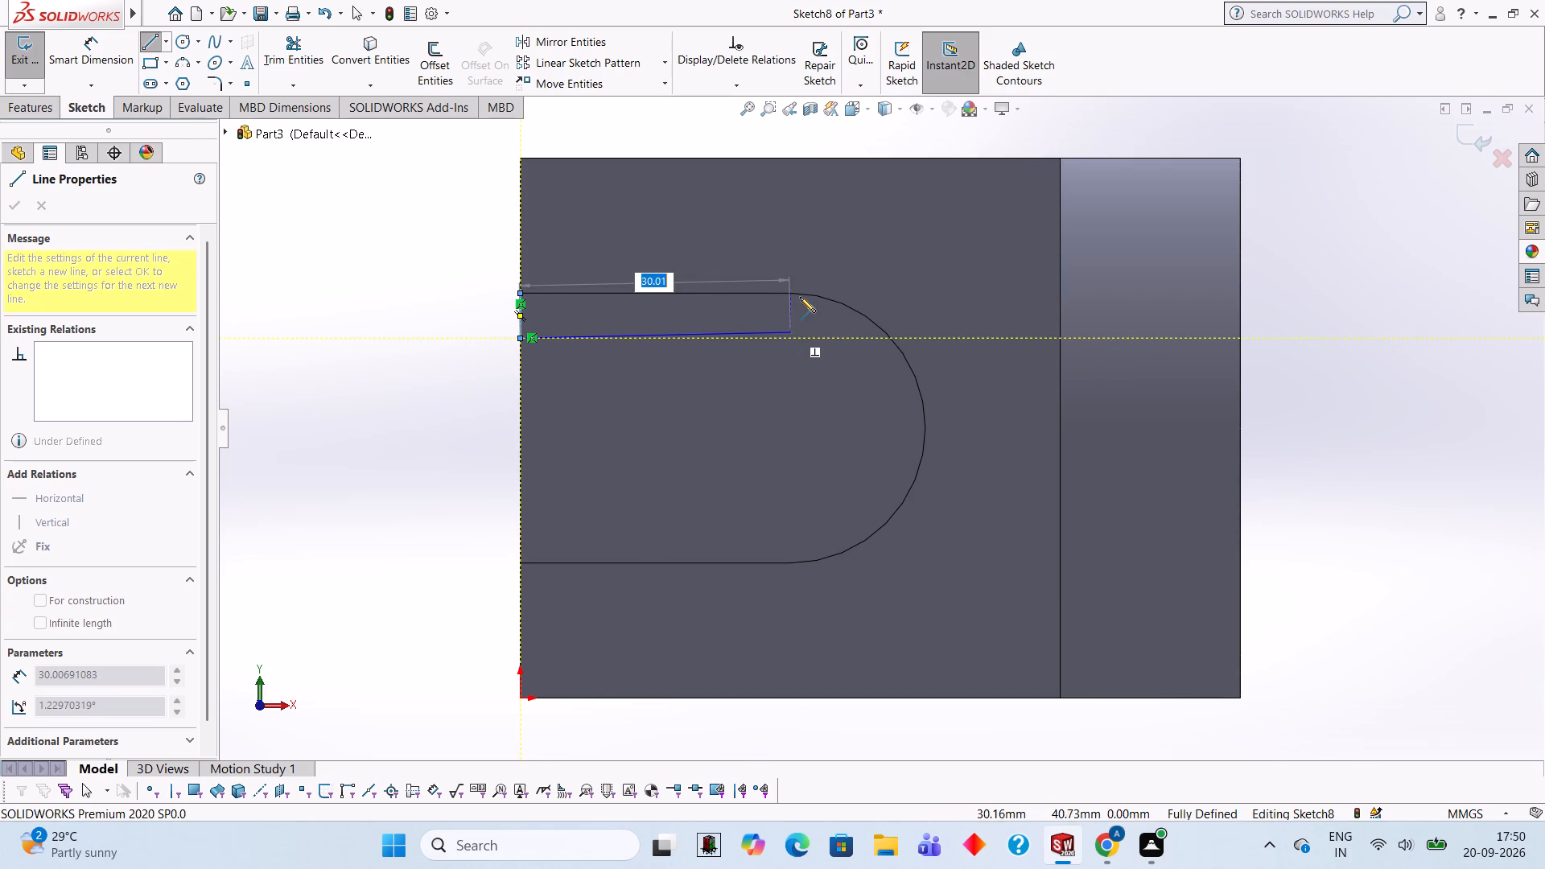
left_click(791, 340)
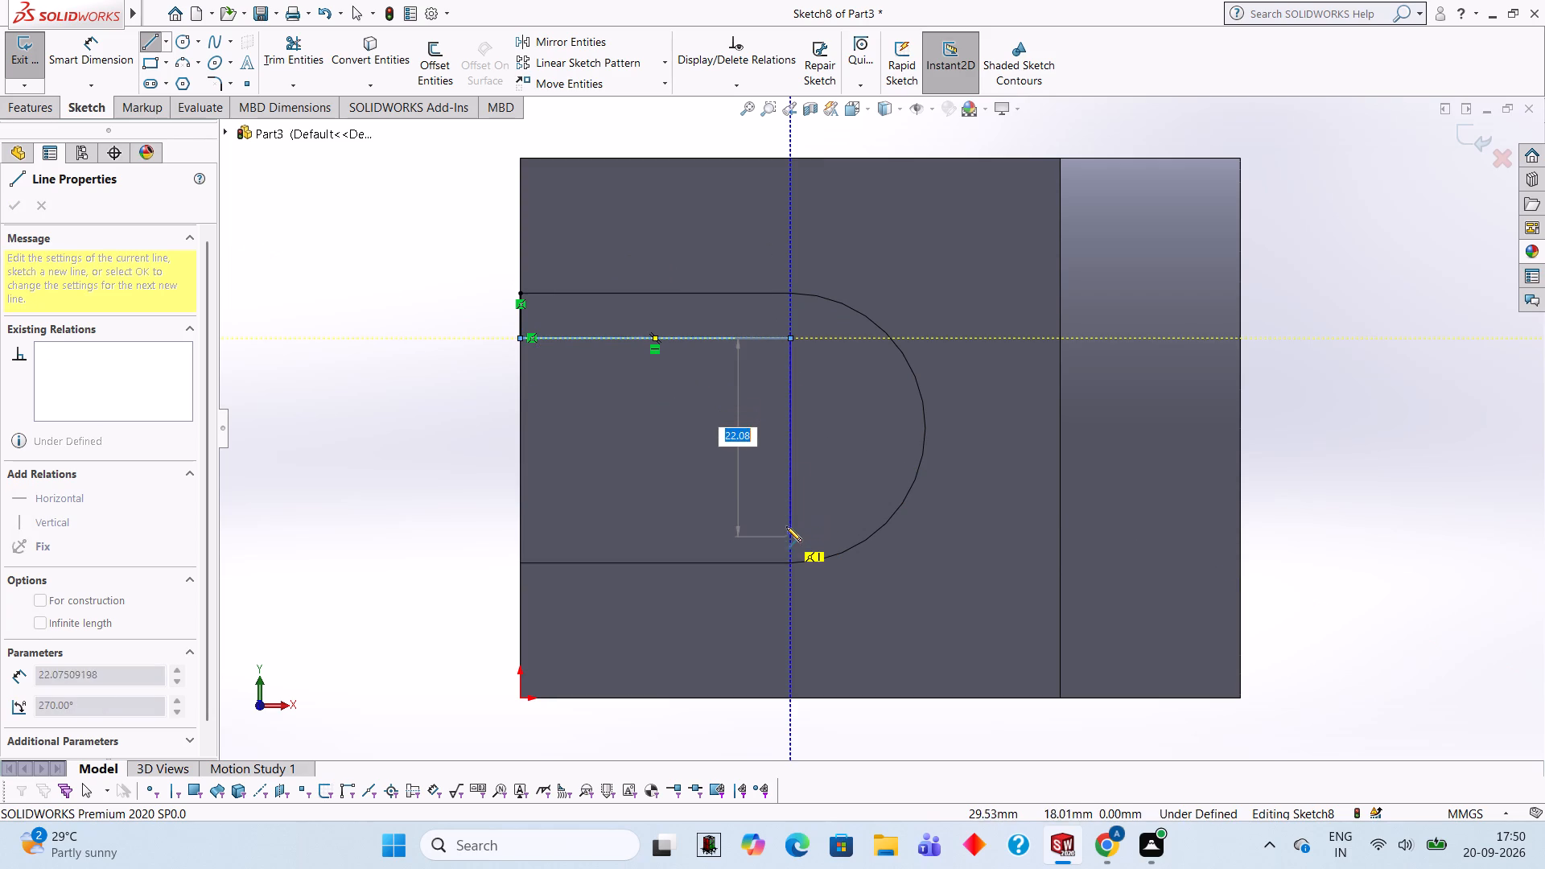
key("Escape")
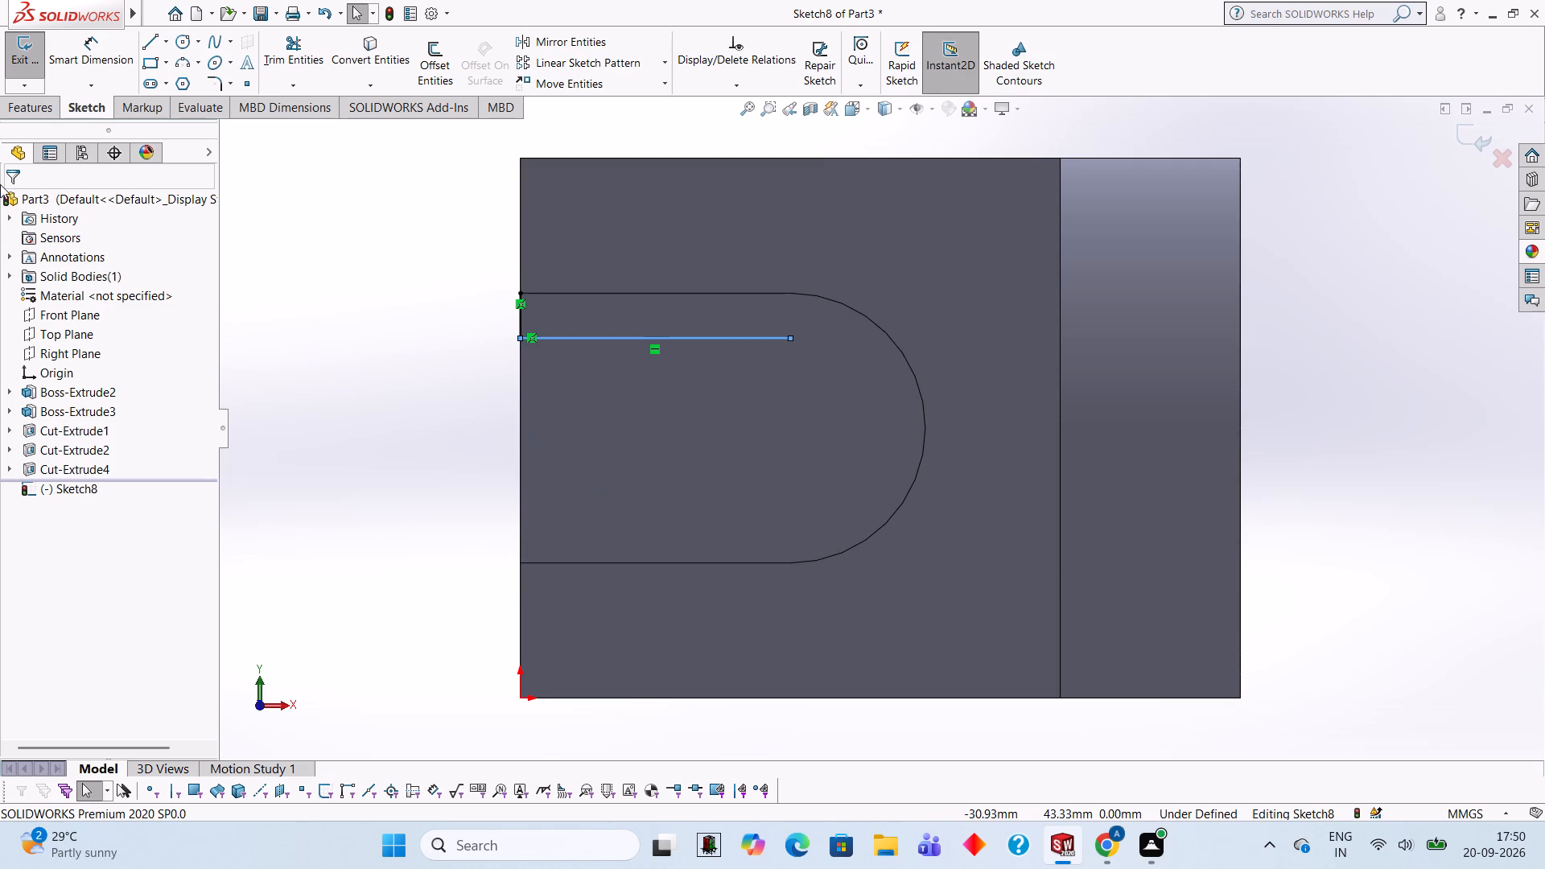
Draw lines from the slot's lower free-end corner: 5 mm up, about 30 mm inward, and vertically up to the upper line's inner end.
left_click(158, 50)
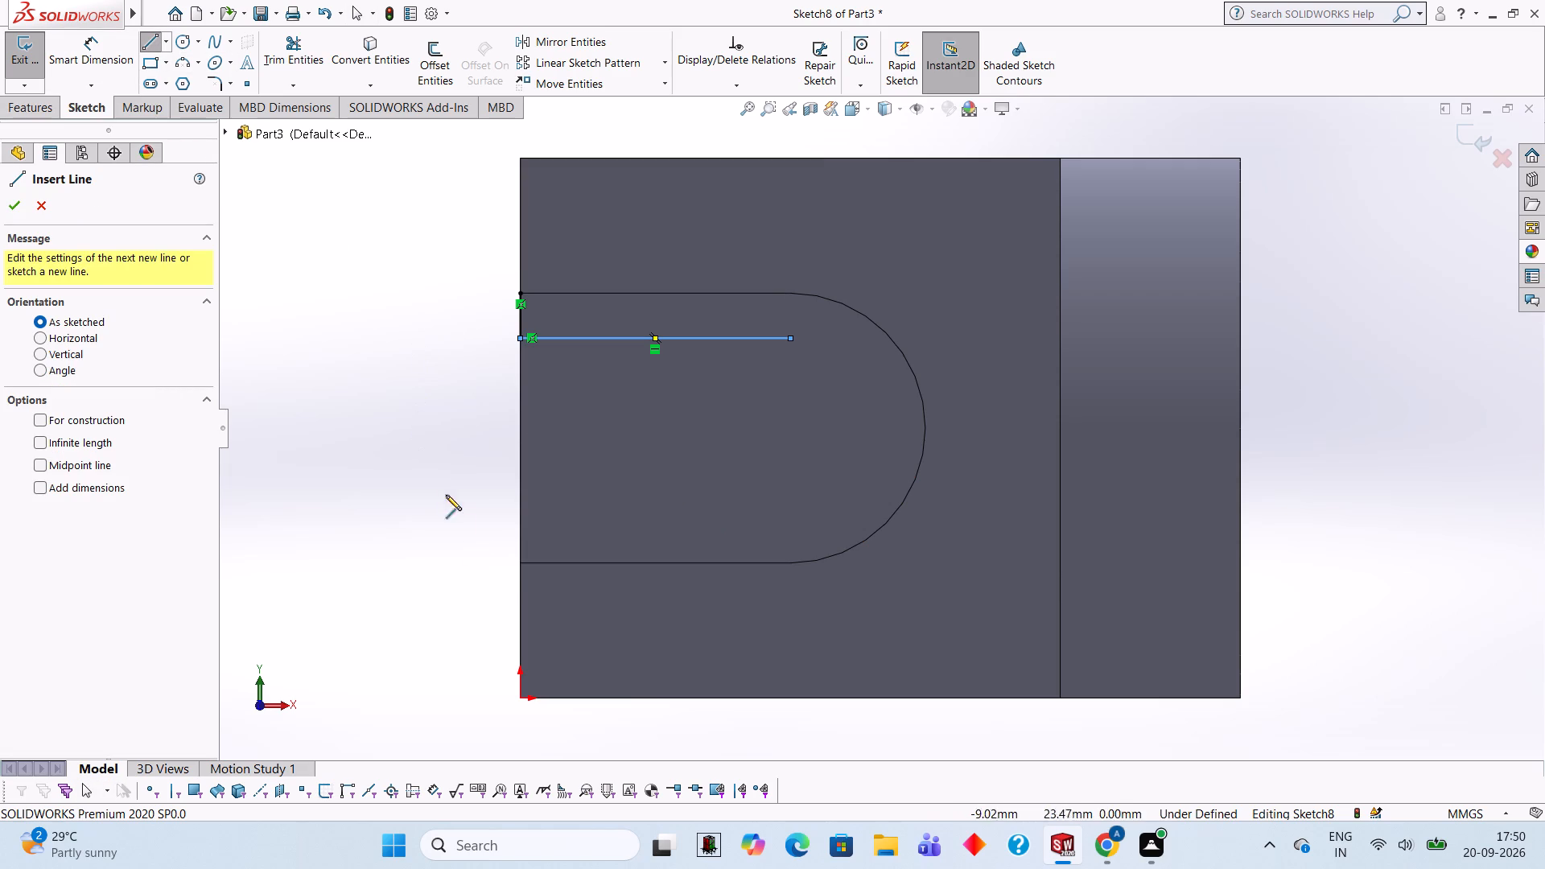
left_click(519, 560)
key("5")
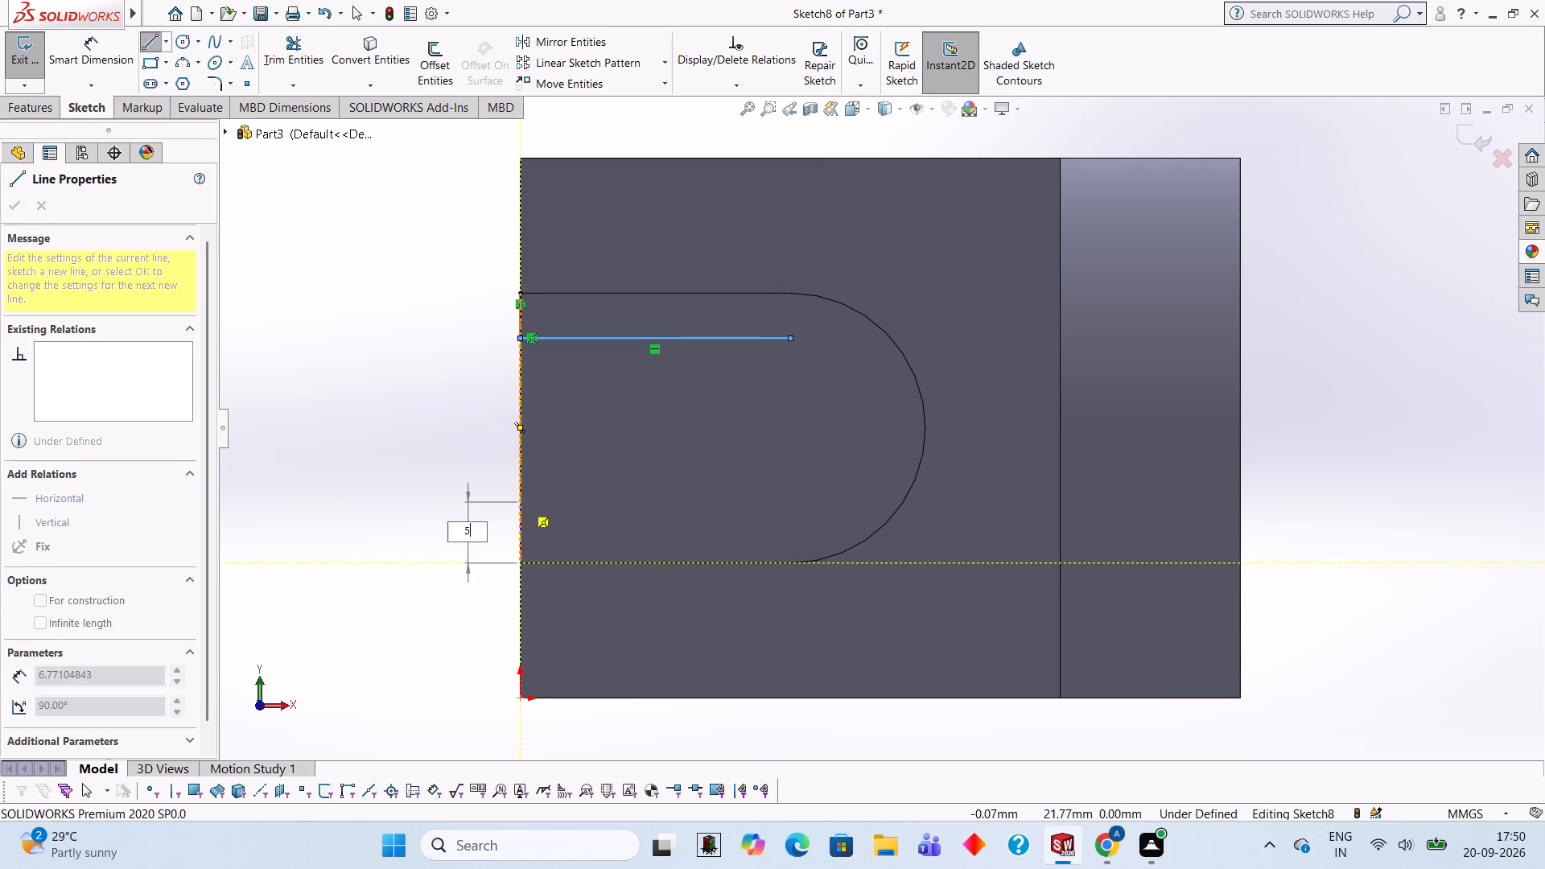
key("Return")
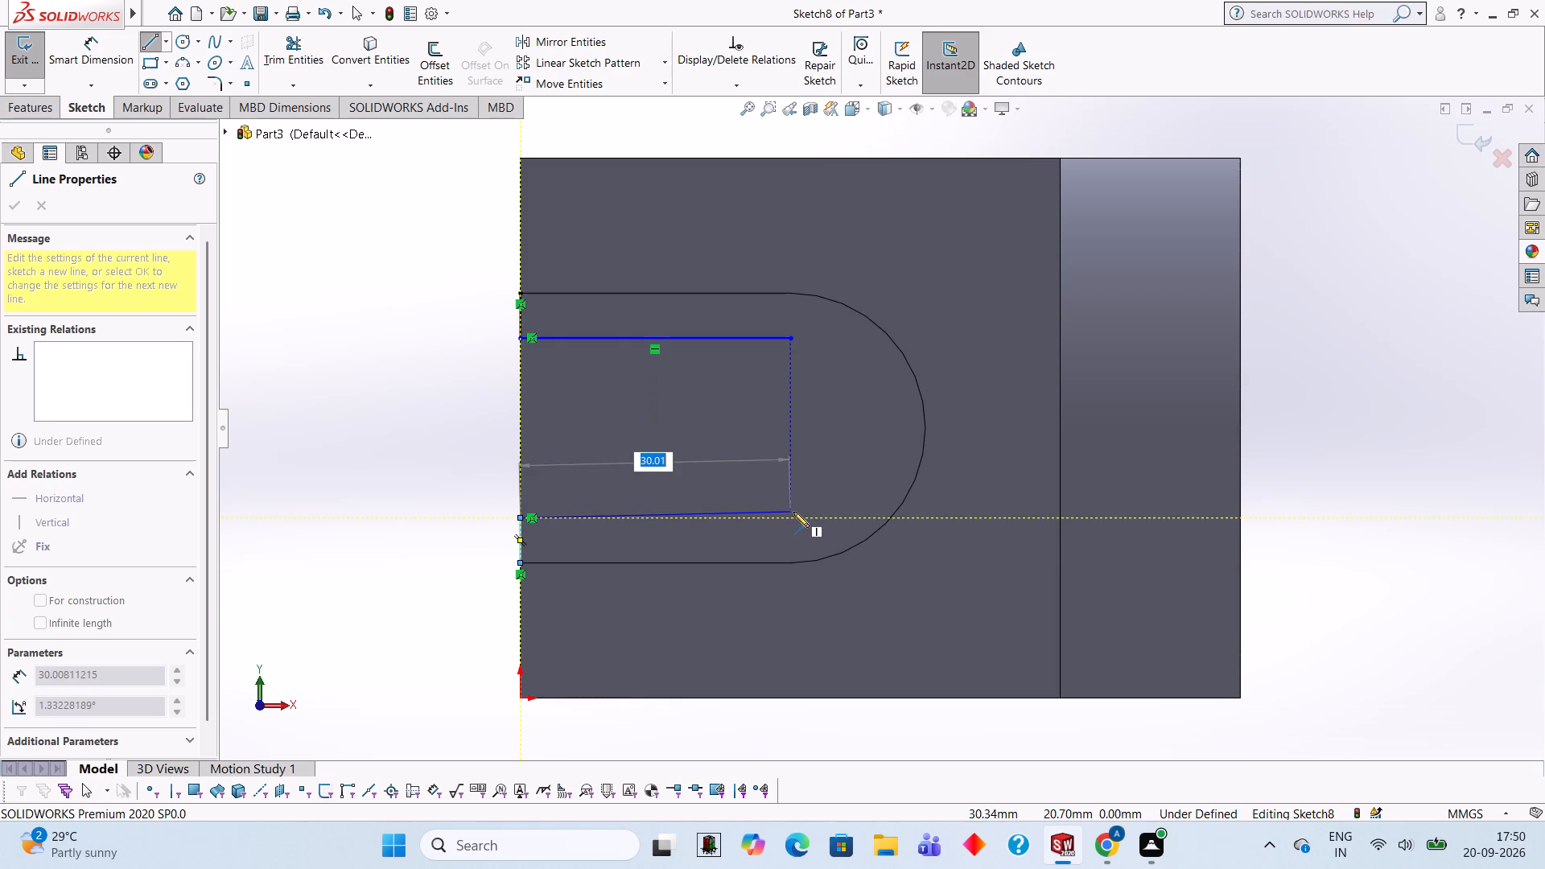
left_click(795, 517)
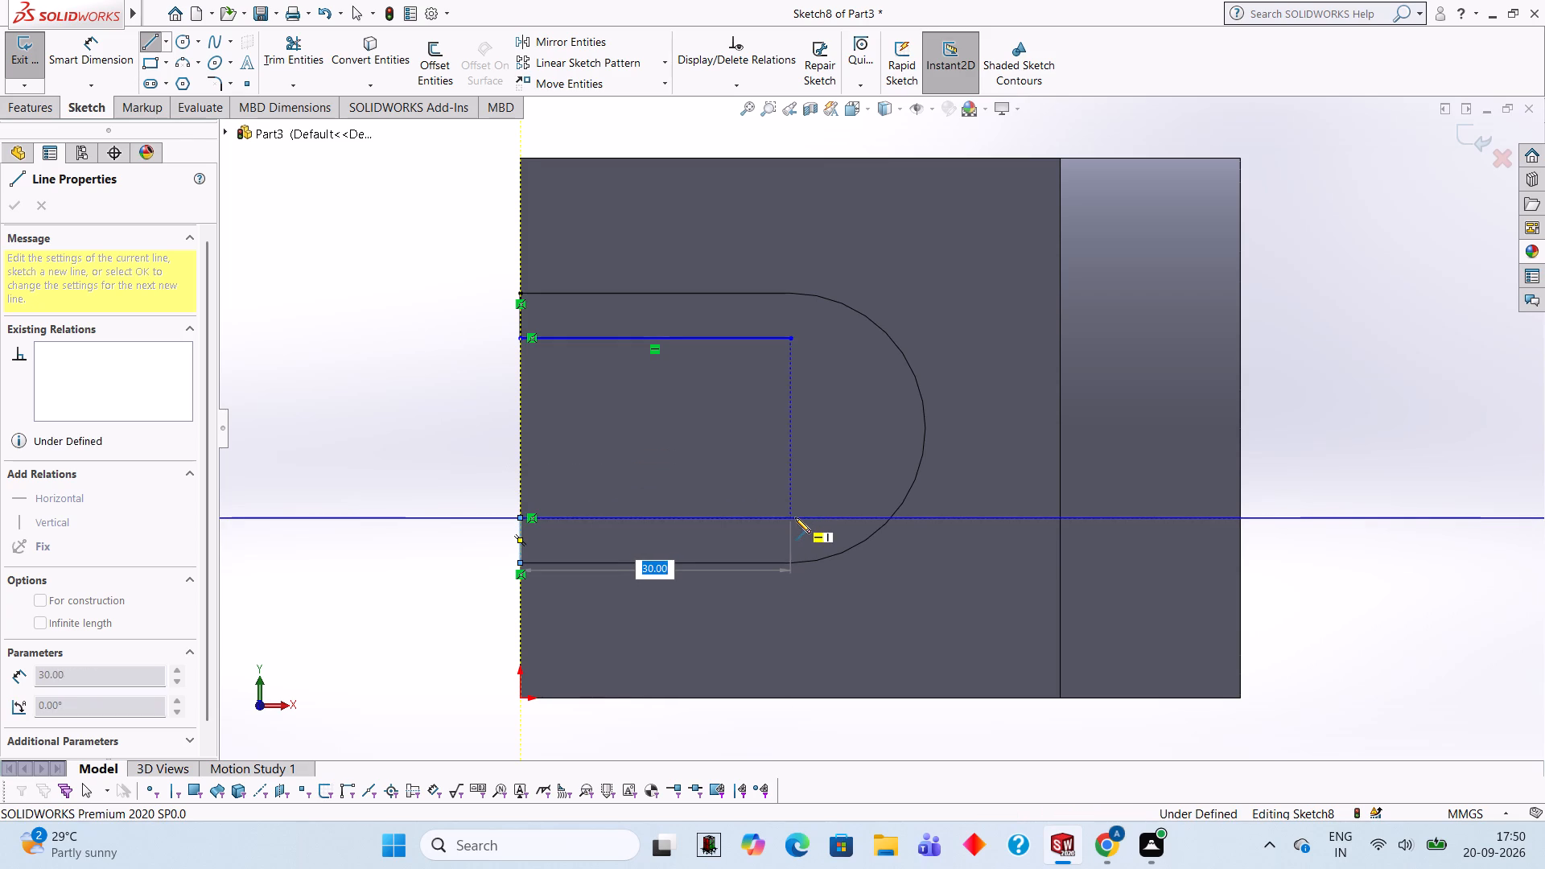
left_click(789, 340)
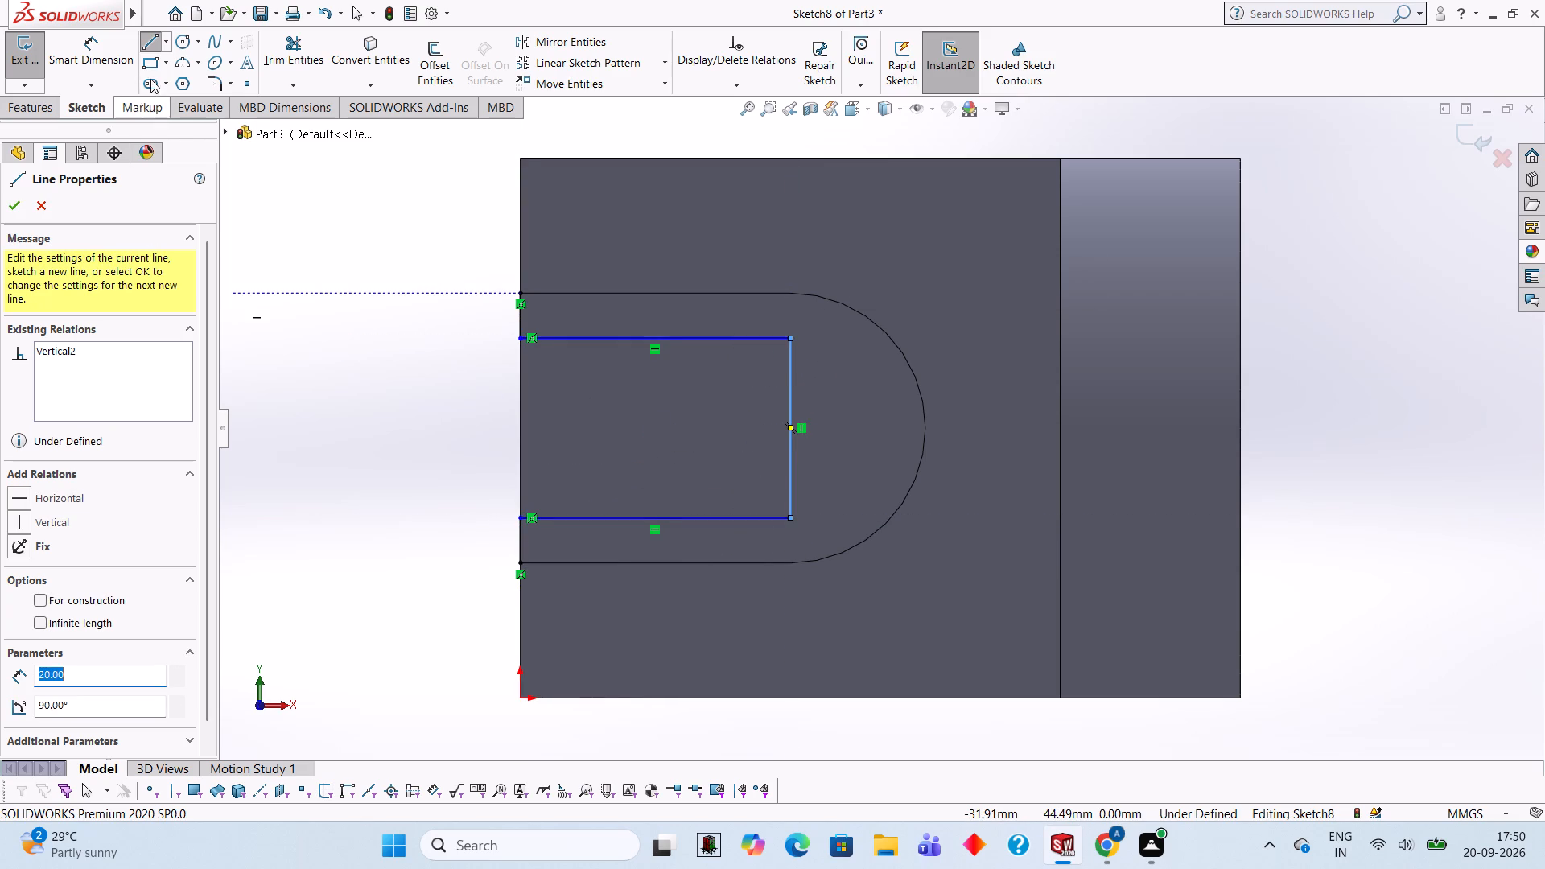
Sketch a 20 mm diameter circle centred on the midpoint of the inner vertical line.
left_click(179, 39)
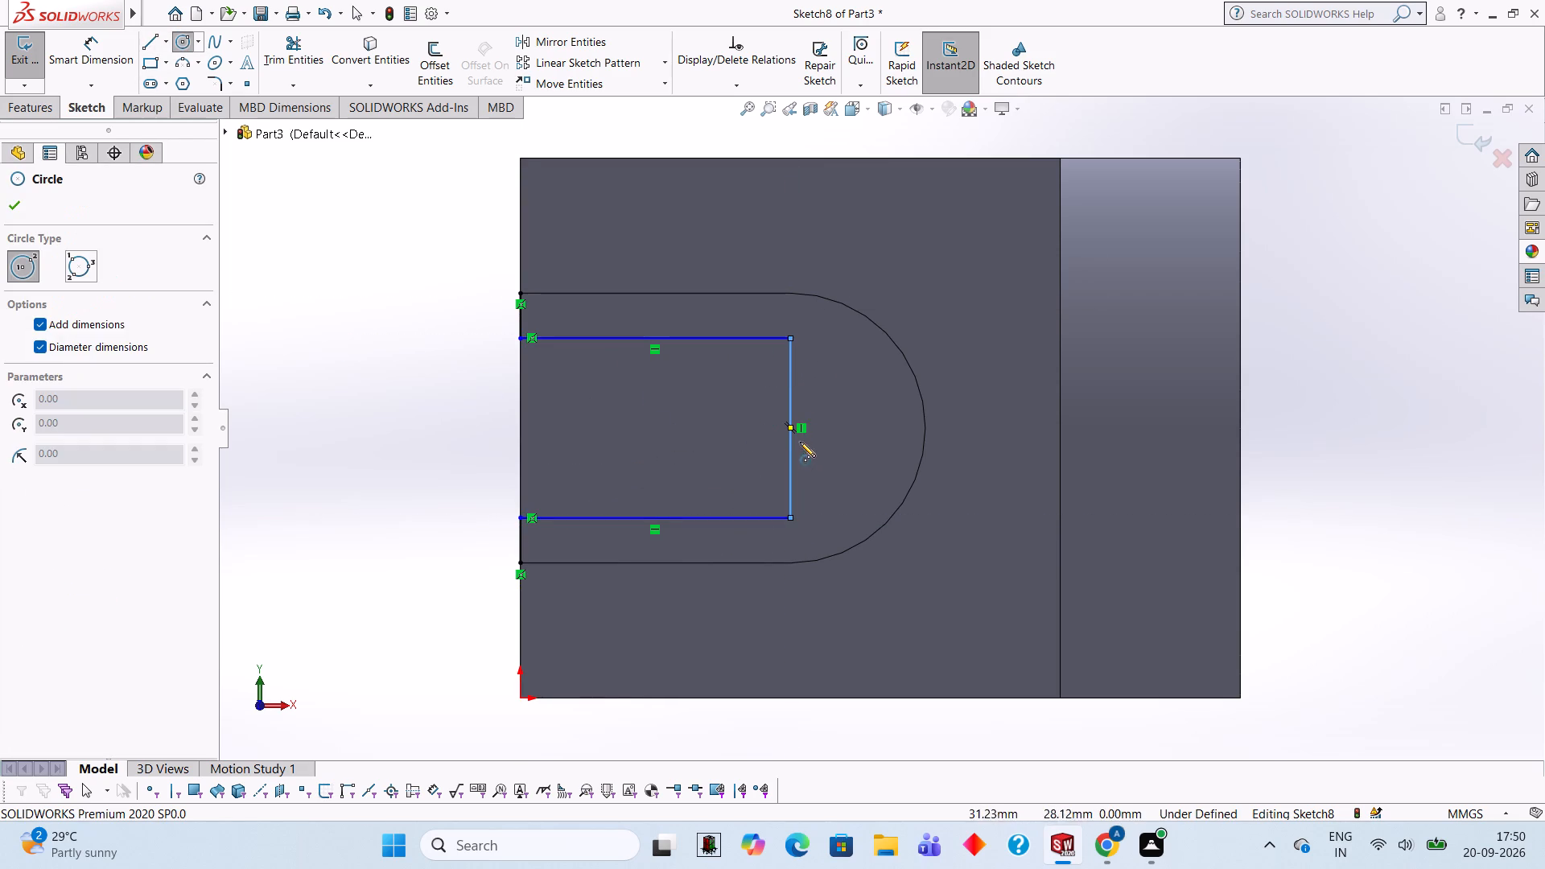
left_click(790, 426)
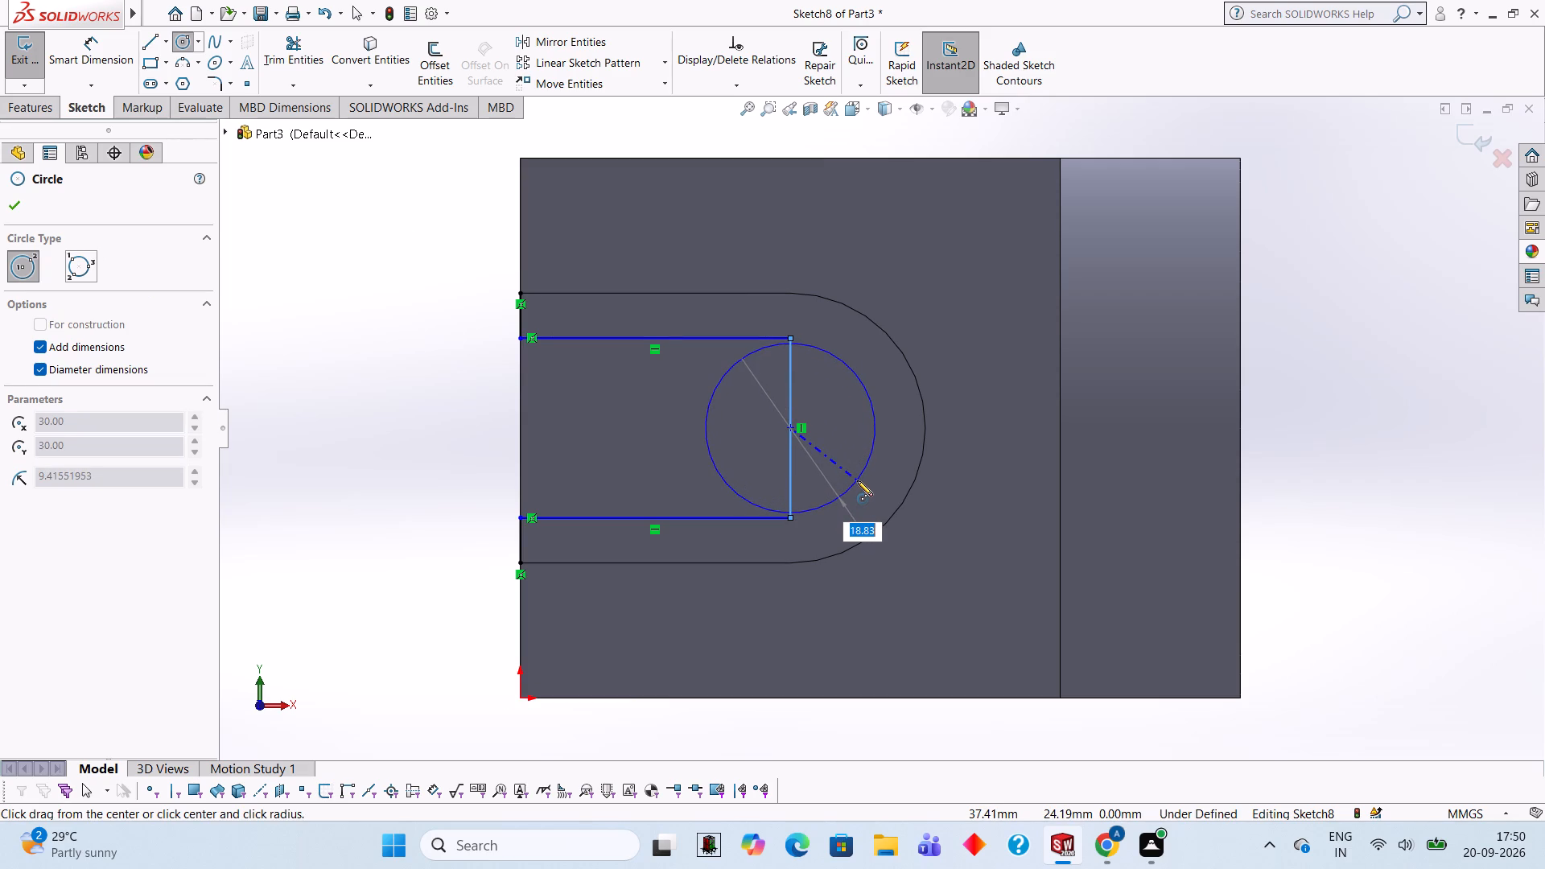
type("20")
key("Return")
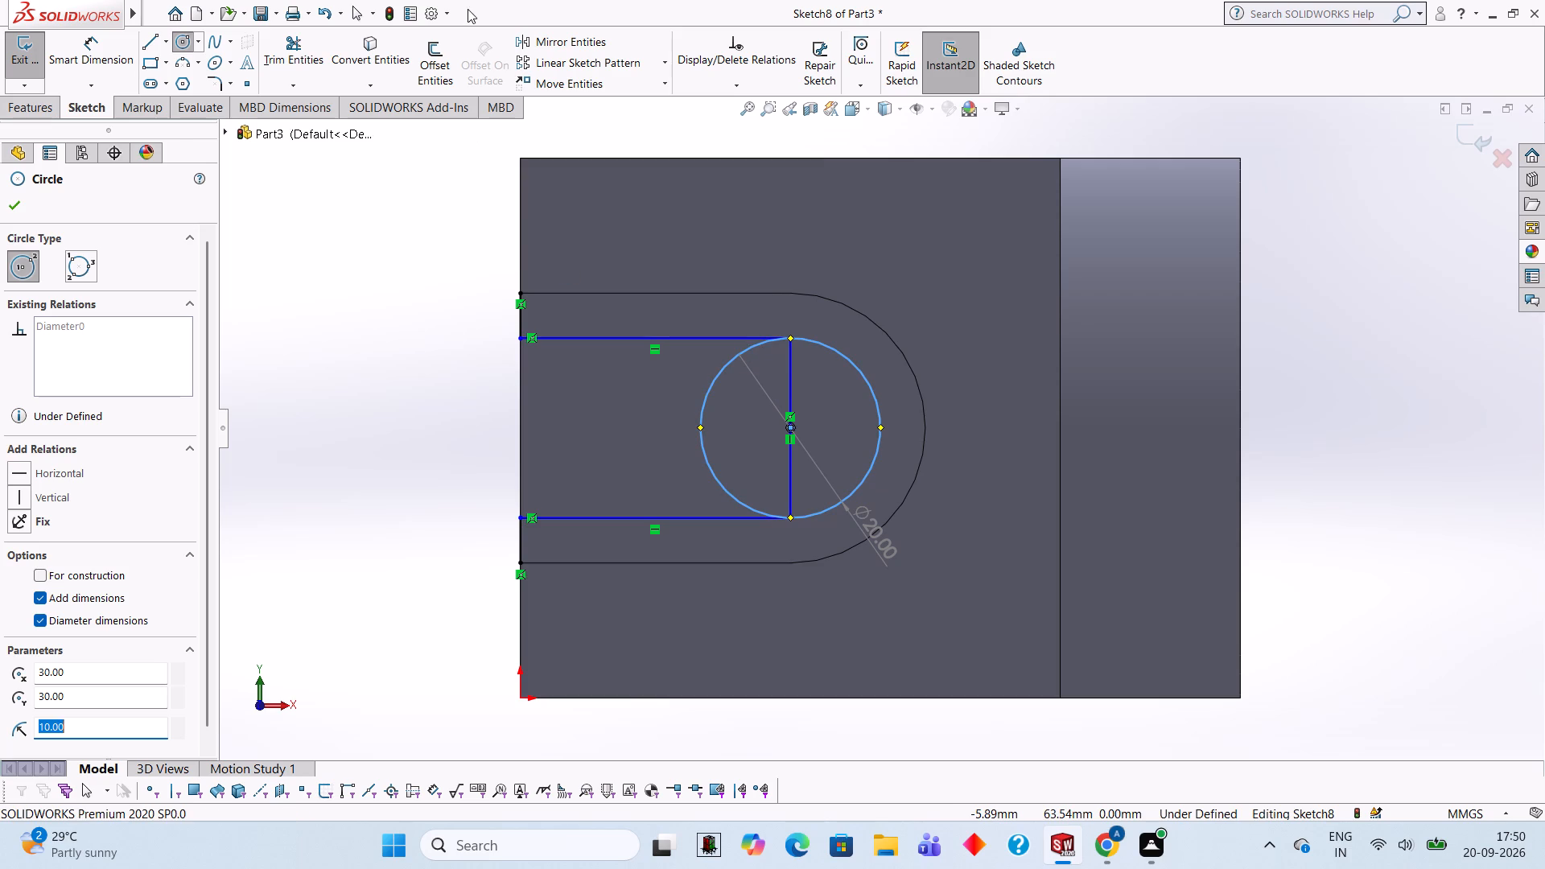
Trim the circle half facing the free end and the inner vertical line, accepting removal of the midpoint relation.
left_click(292, 61)
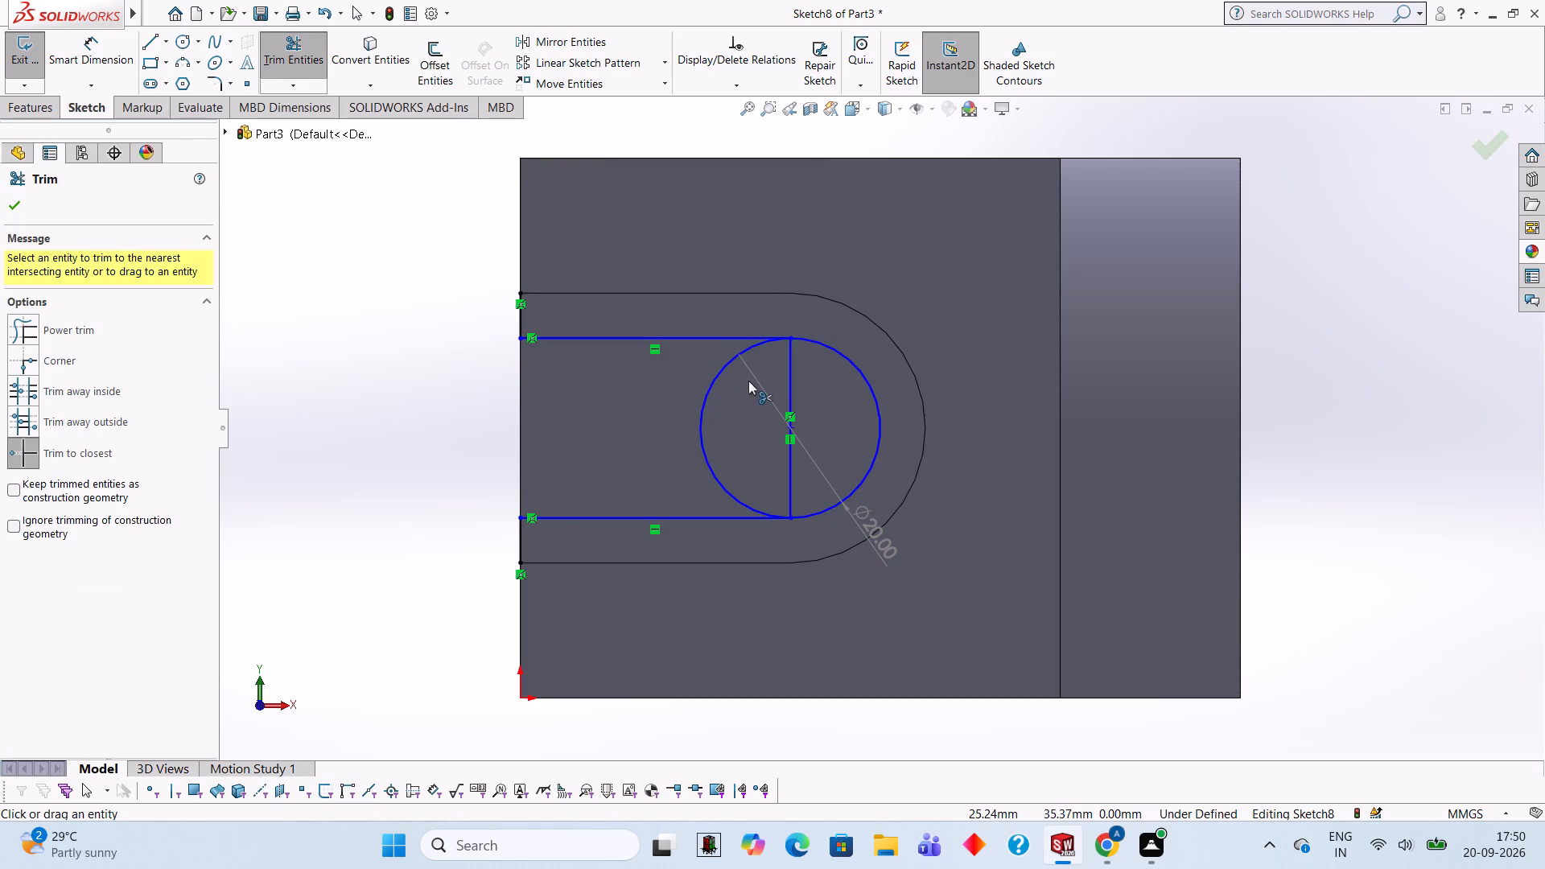
left_click(701, 410)
left_click(794, 457)
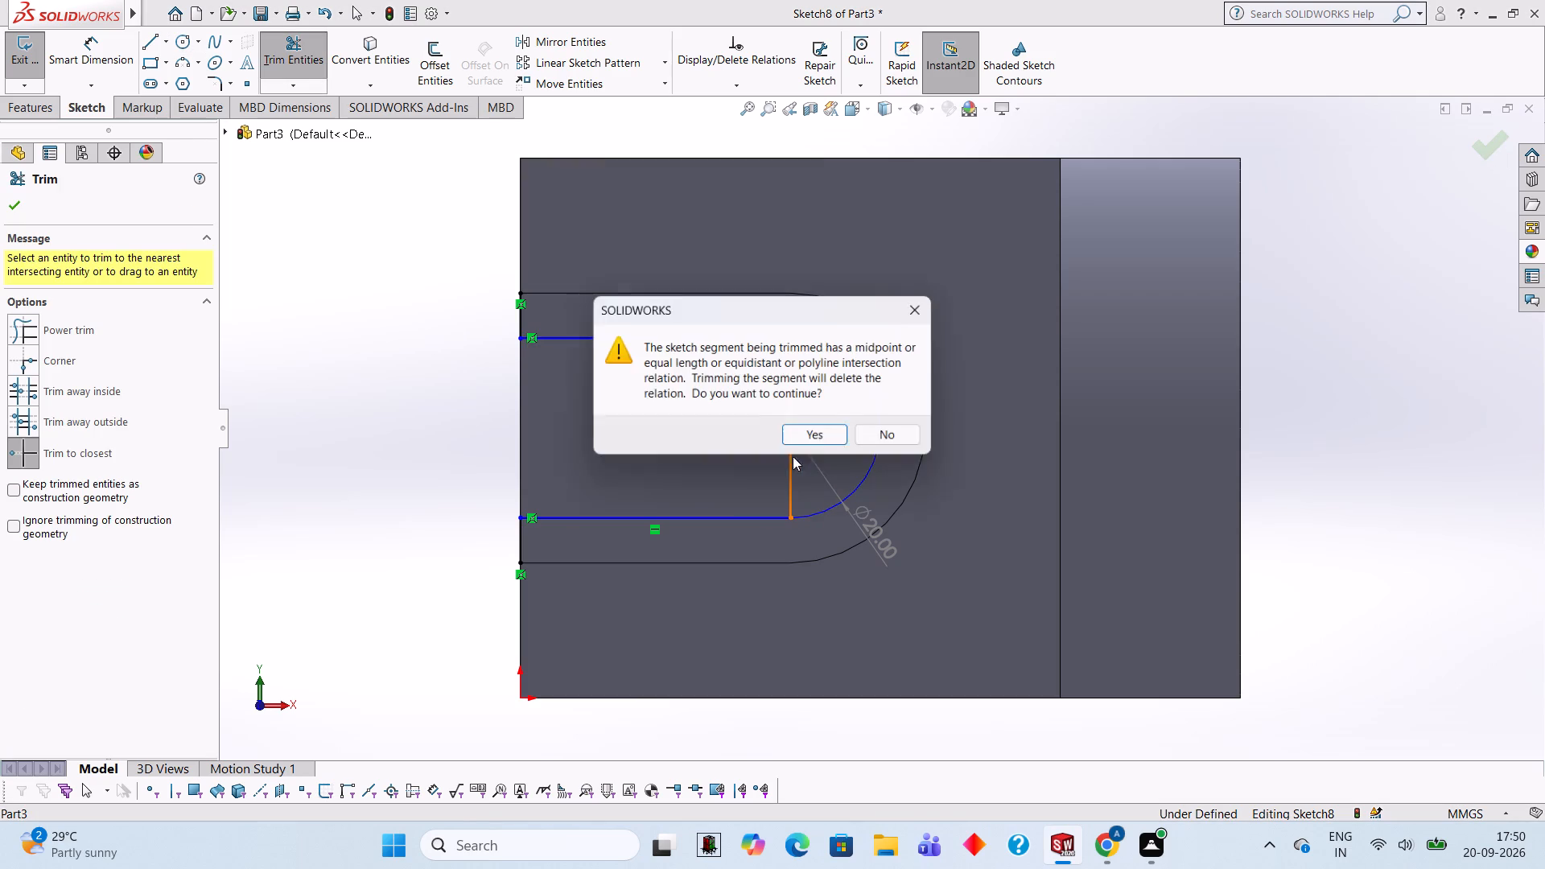
left_click(843, 432)
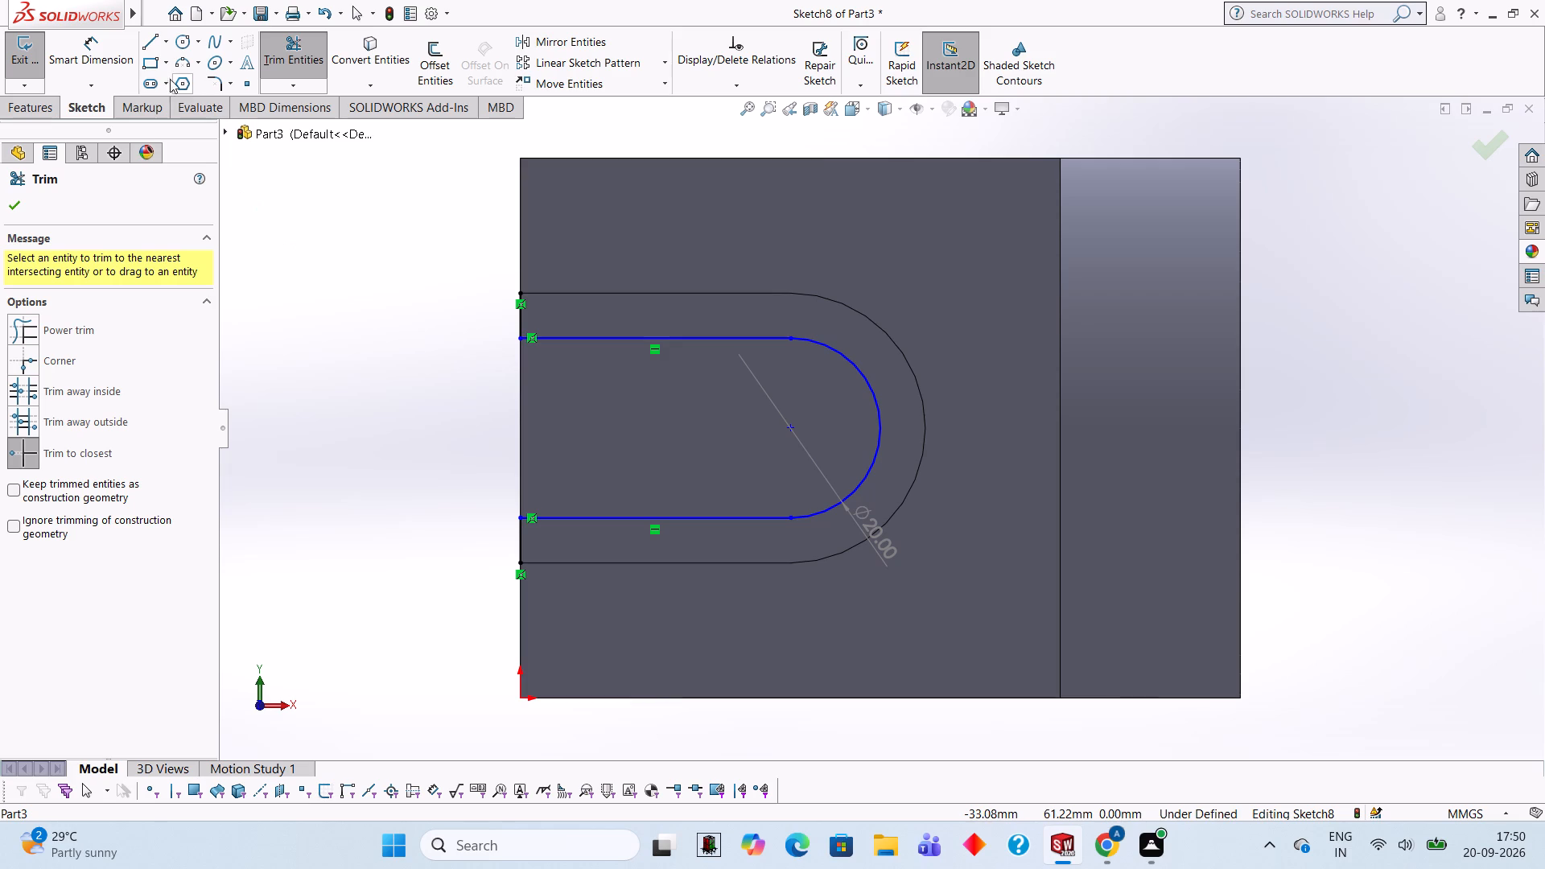
Close the inner profile with a vertical line along the free-end edge and trim the 5 mm edge segments above and below it.
left_click(160, 38)
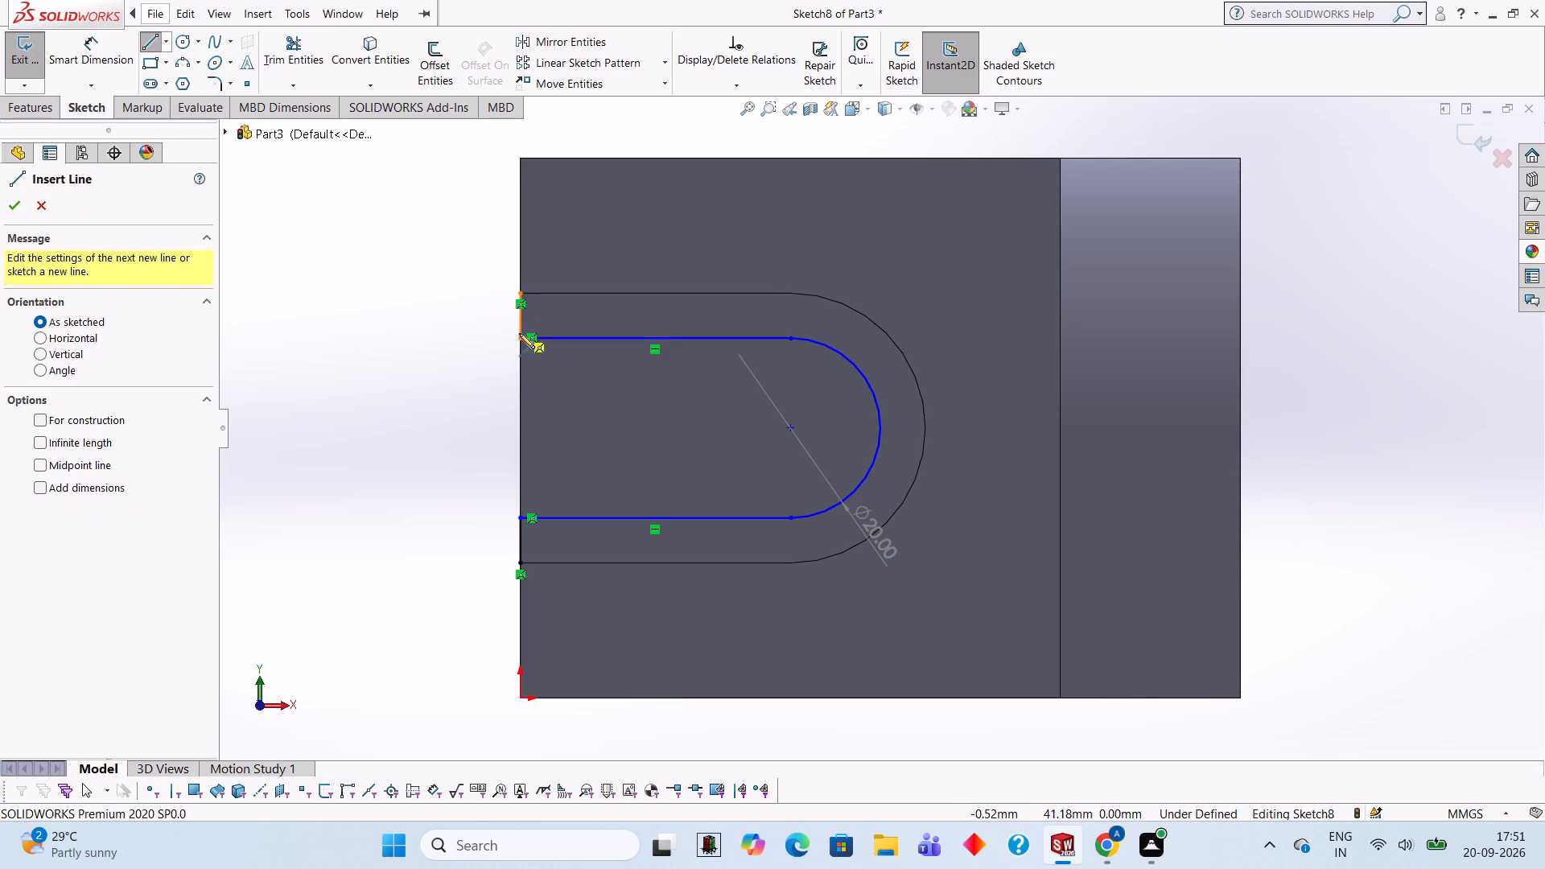
left_click(520, 336)
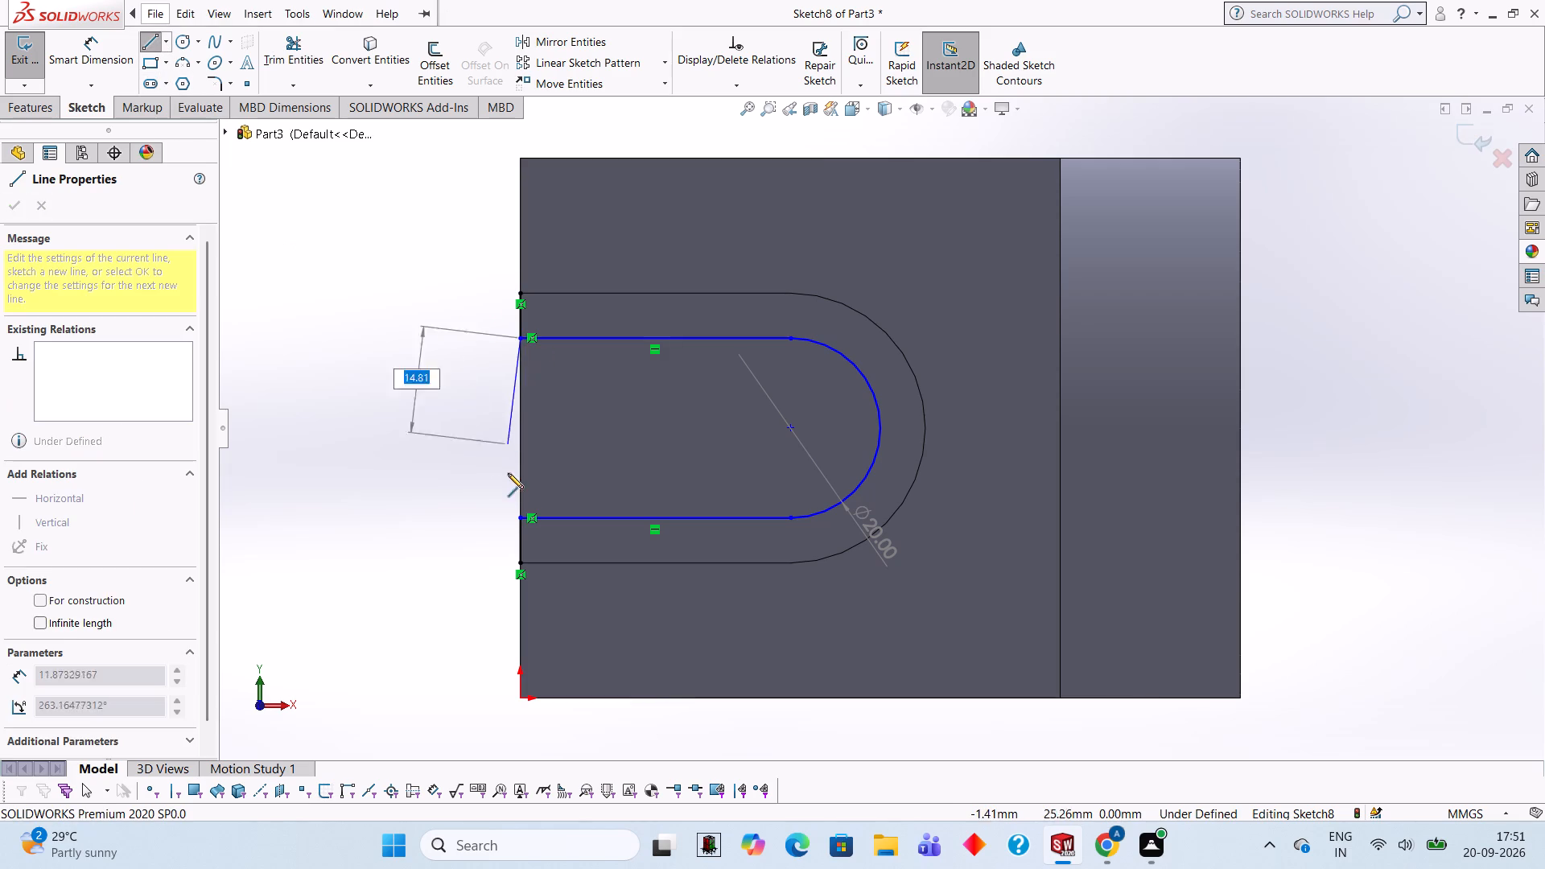
left_click(521, 516)
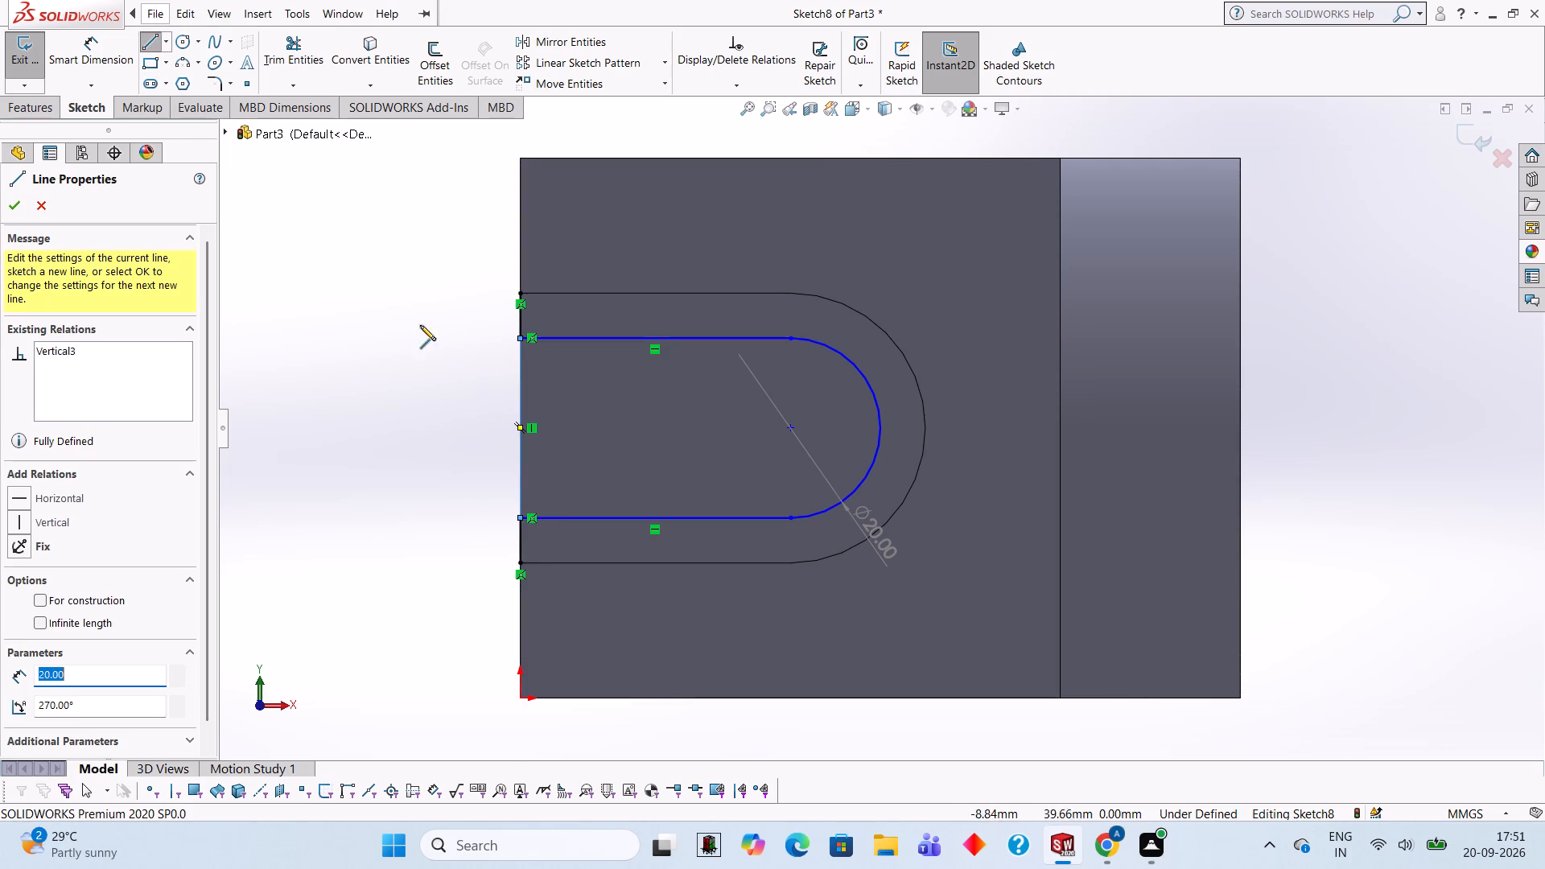
left_click(274, 62)
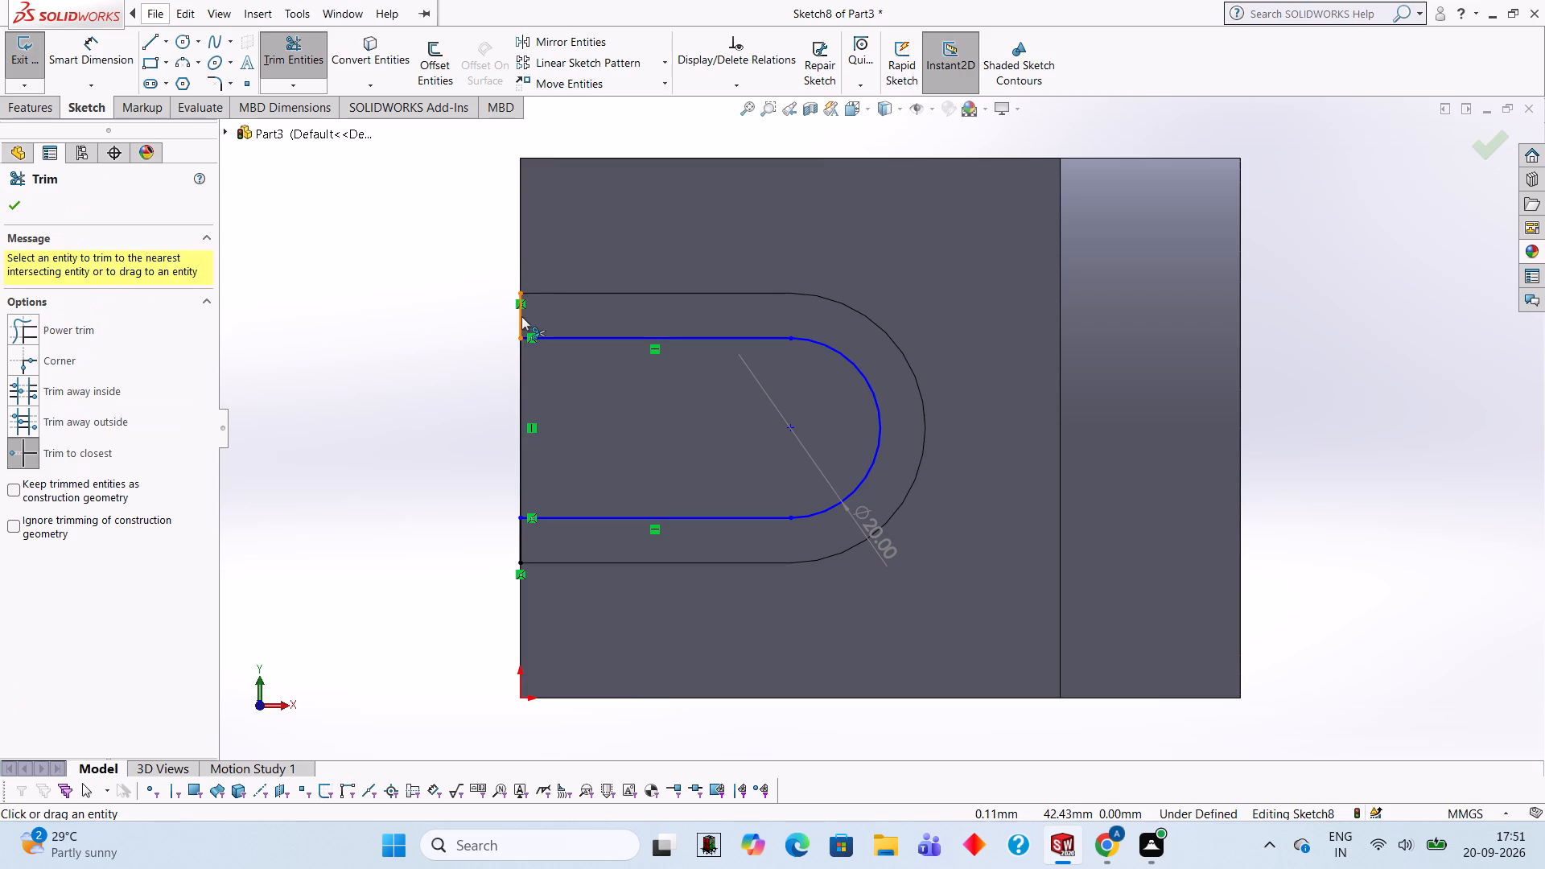
left_click(521, 316)
left_click(520, 538)
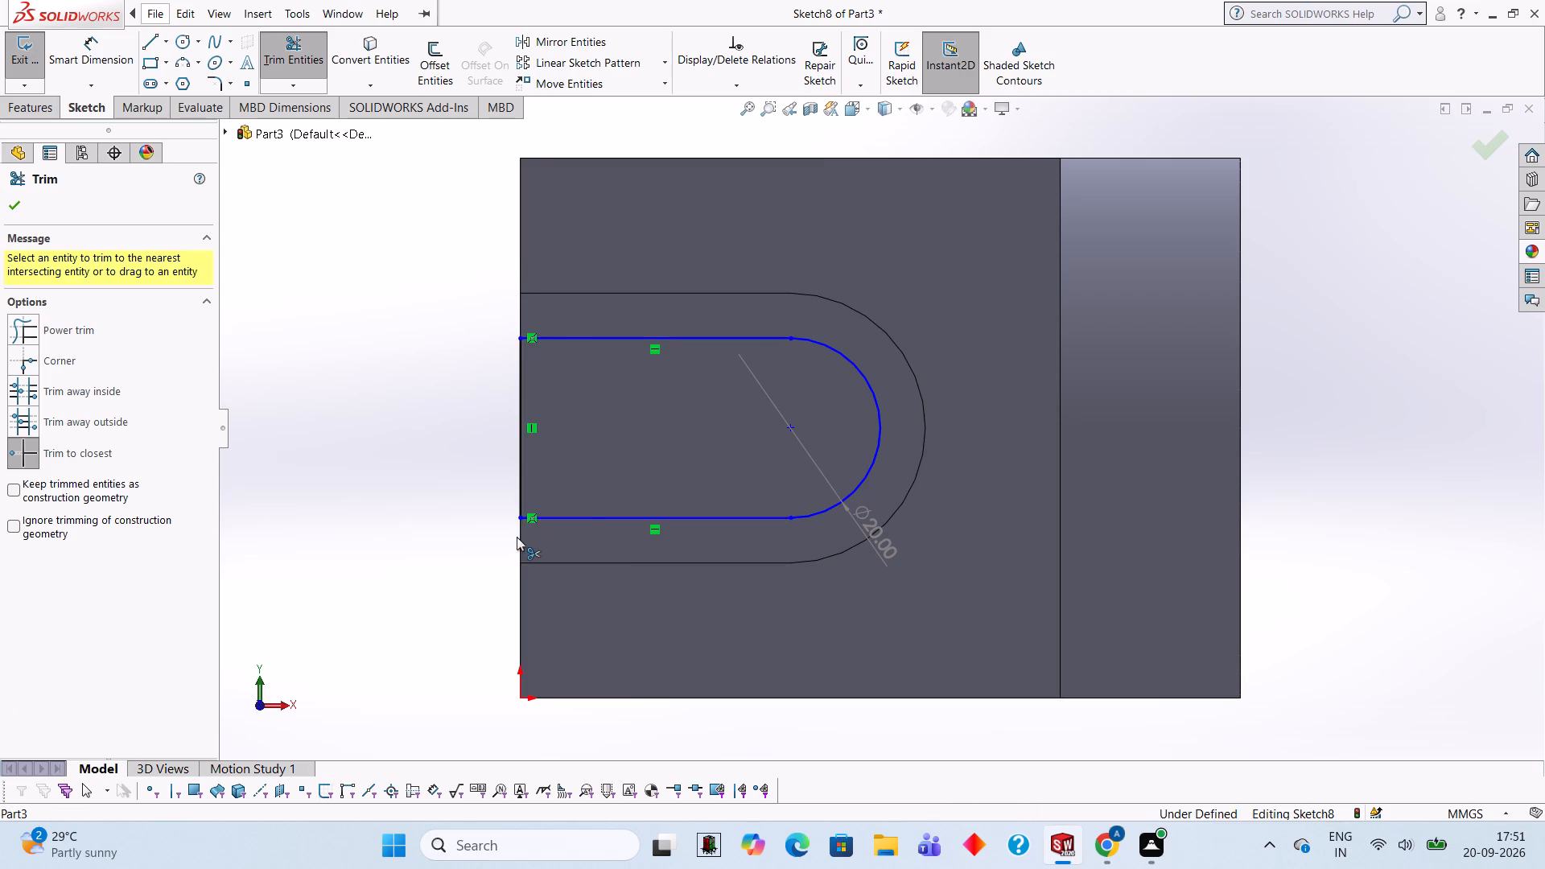
Cut-extrude the inner round-ended slot profile blind 5 mm deep into the floor of the wider slot.
middle_click_drag(612, 469, 753, 447)
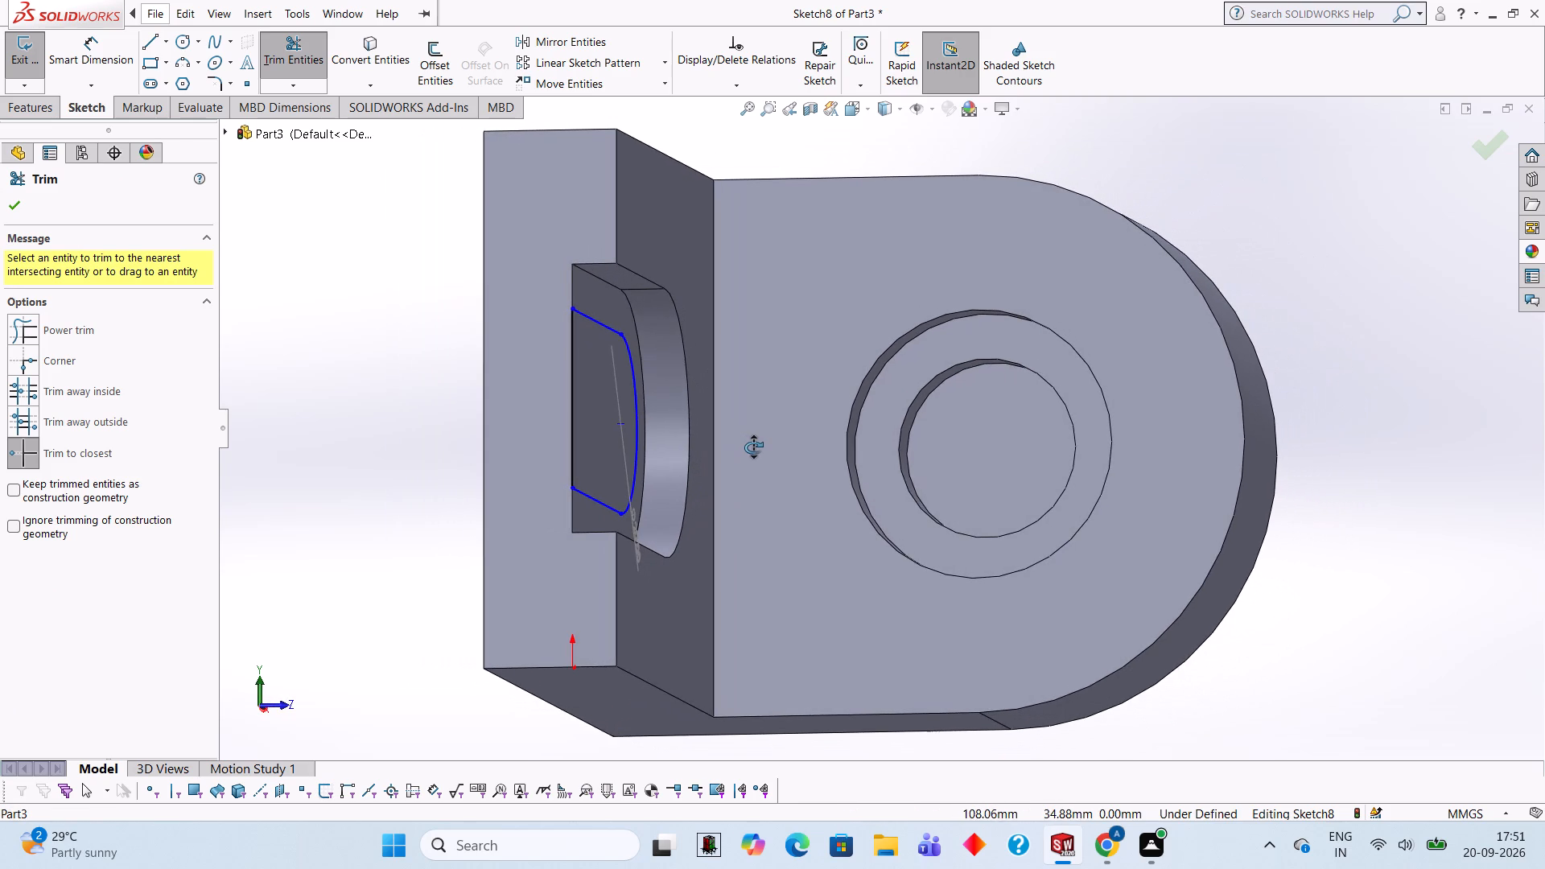
middle_click_drag(753, 447, 729, 443)
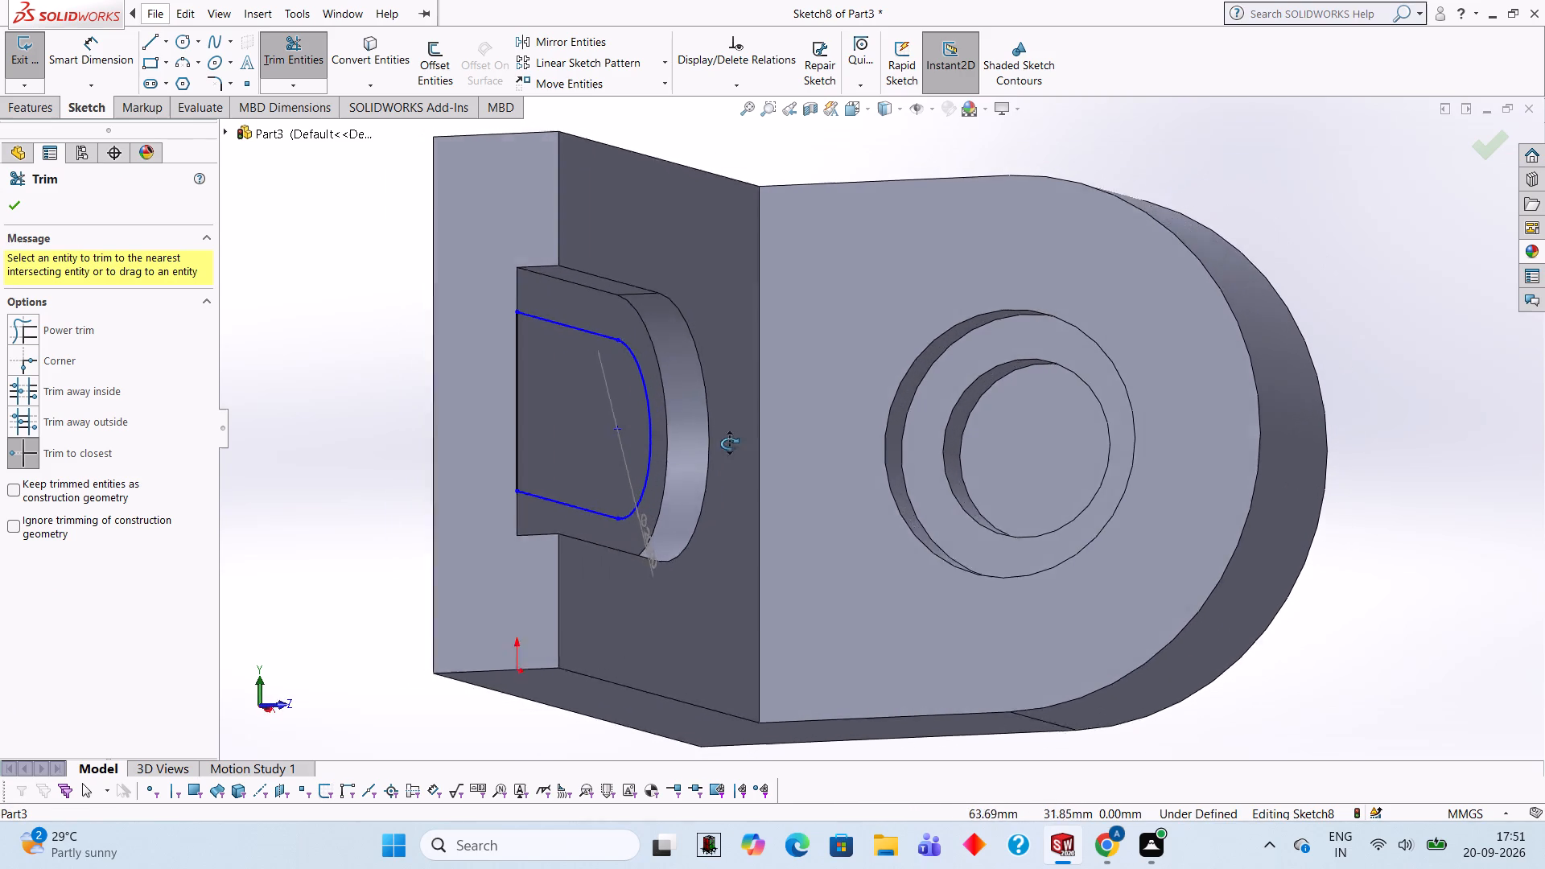
middle_click_drag(729, 443, 633, 424)
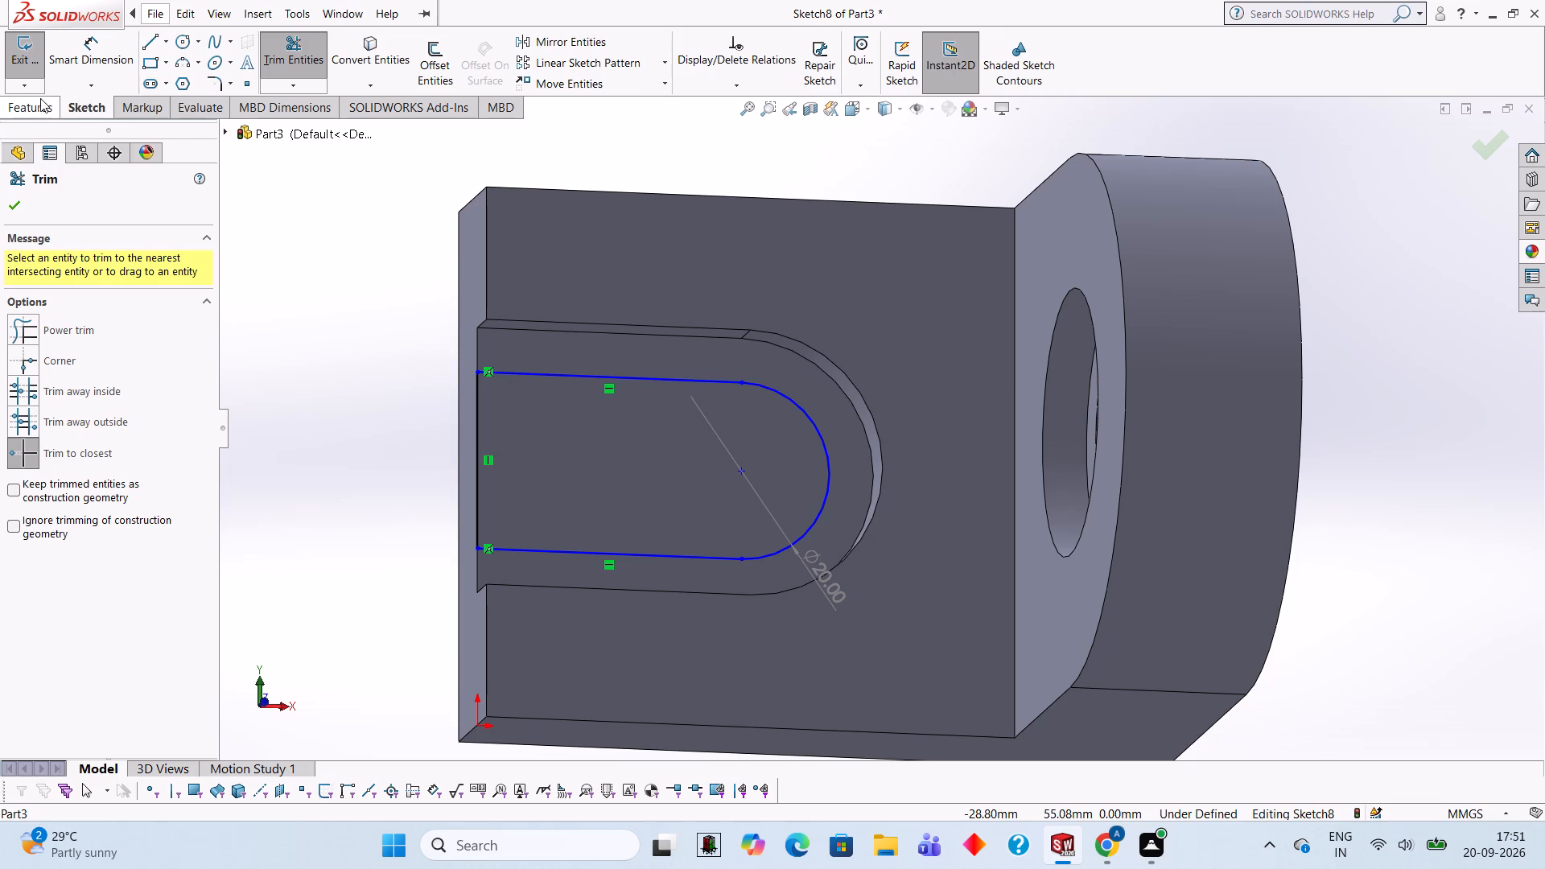
left_click(56, 108)
left_click(296, 64)
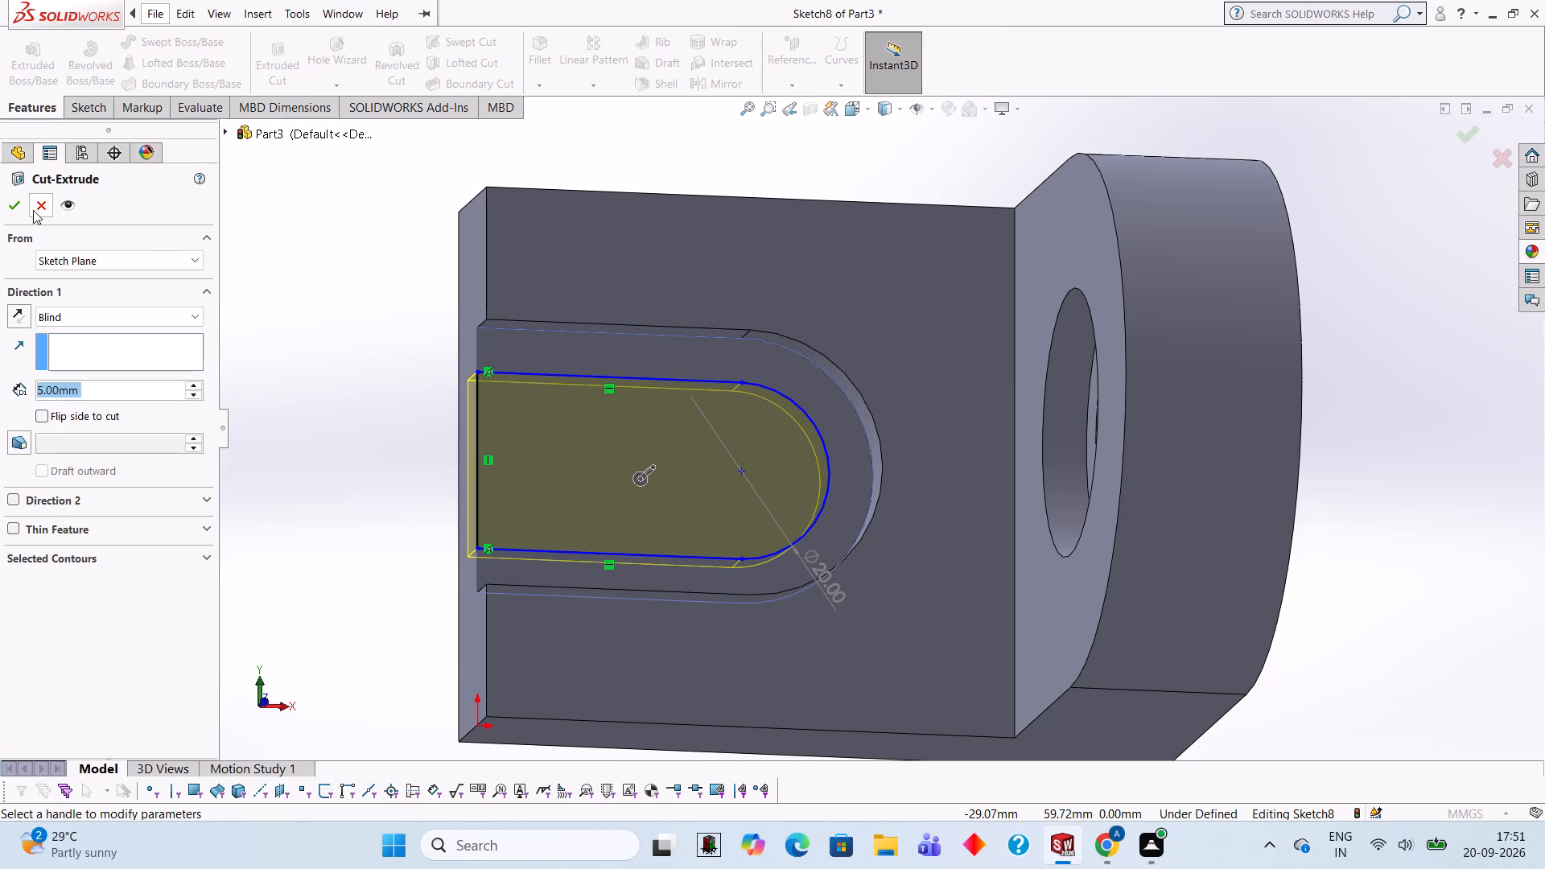
left_click(19, 213)
middle_click_drag(242, 303, 332, 353)
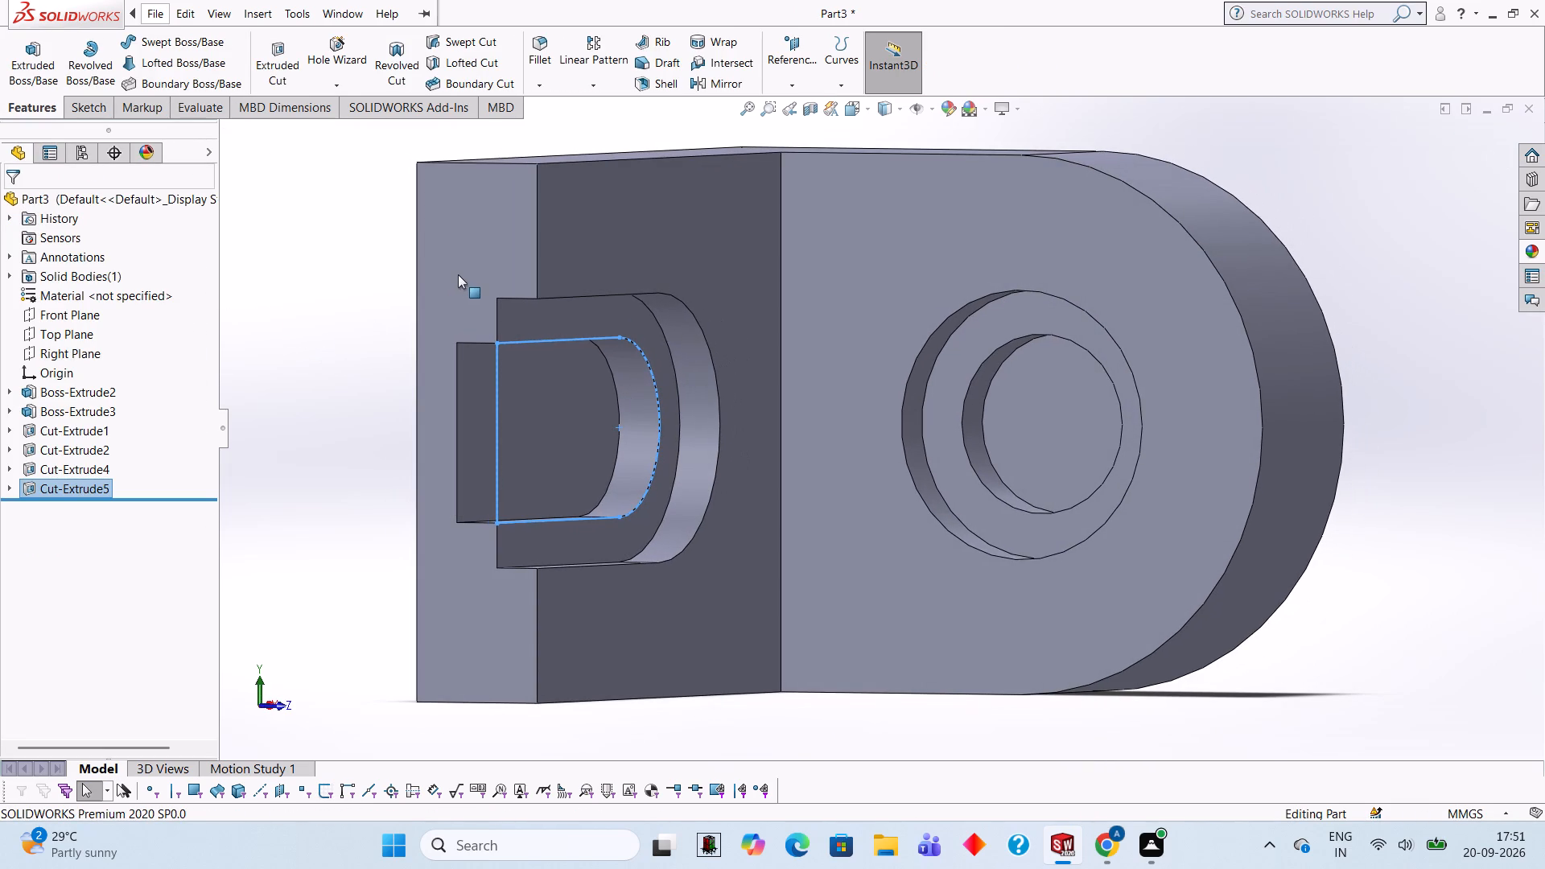
left_click(372, 238)
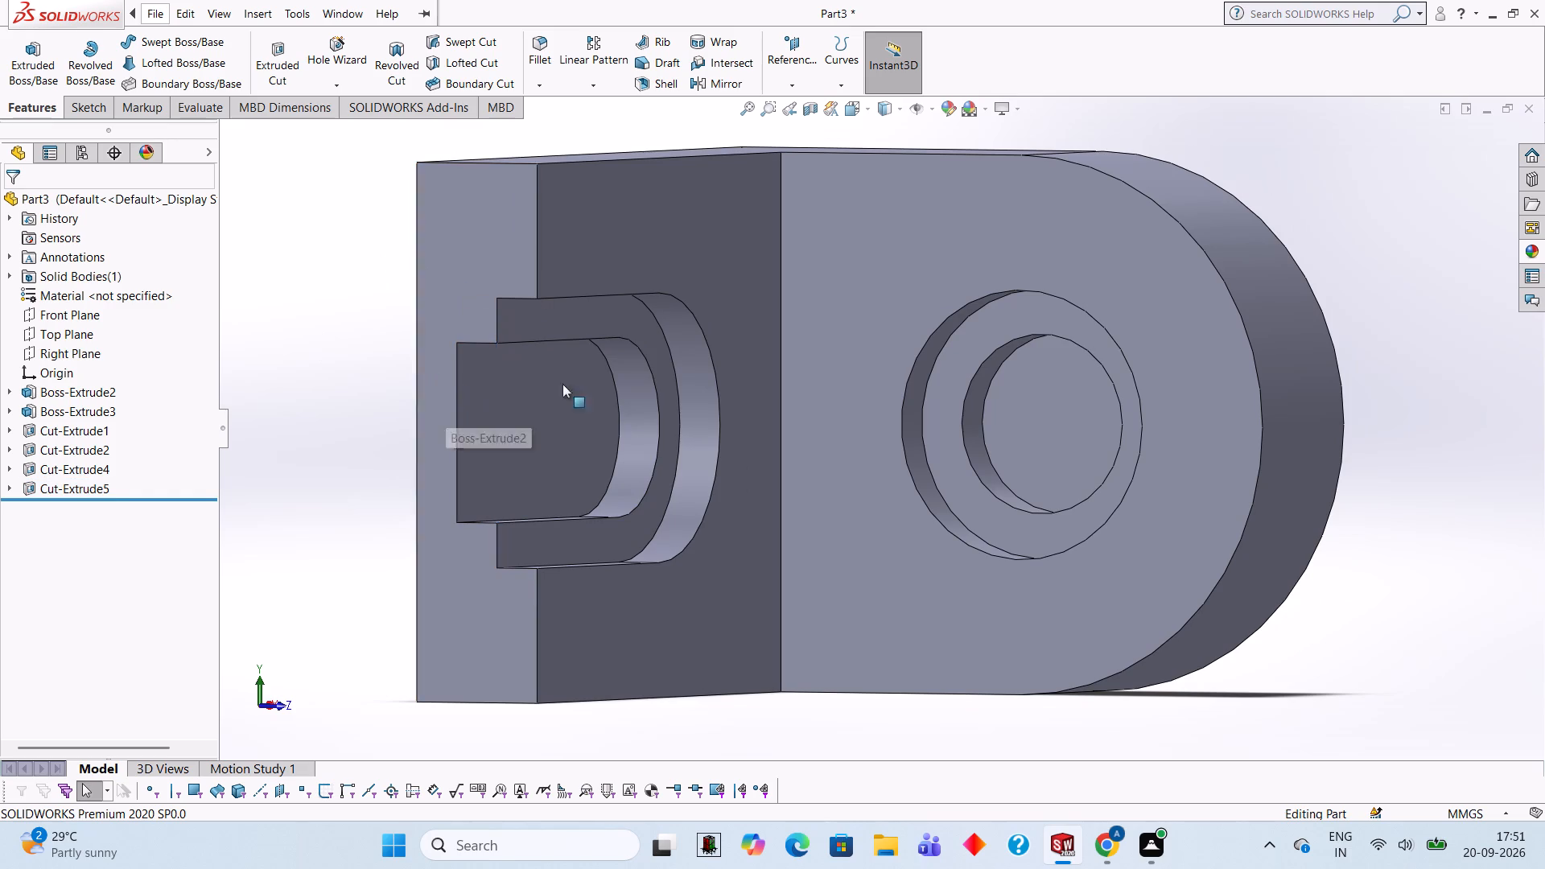
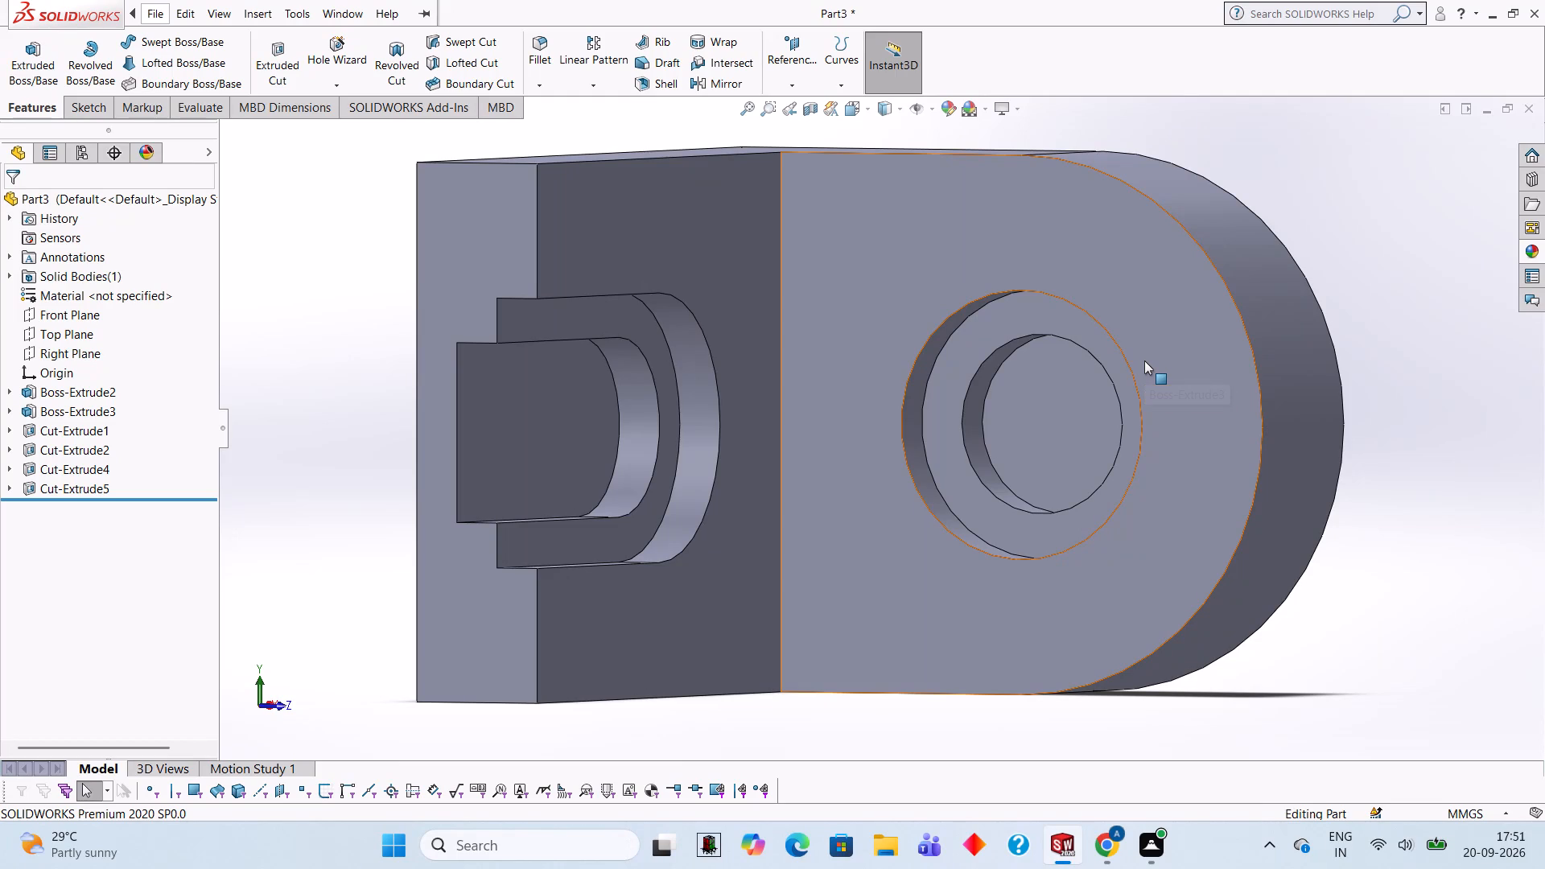
Undo the 5 mm deep cut of the inner round-ended slot.
key("ctrl+8")
key("ctrl+8")
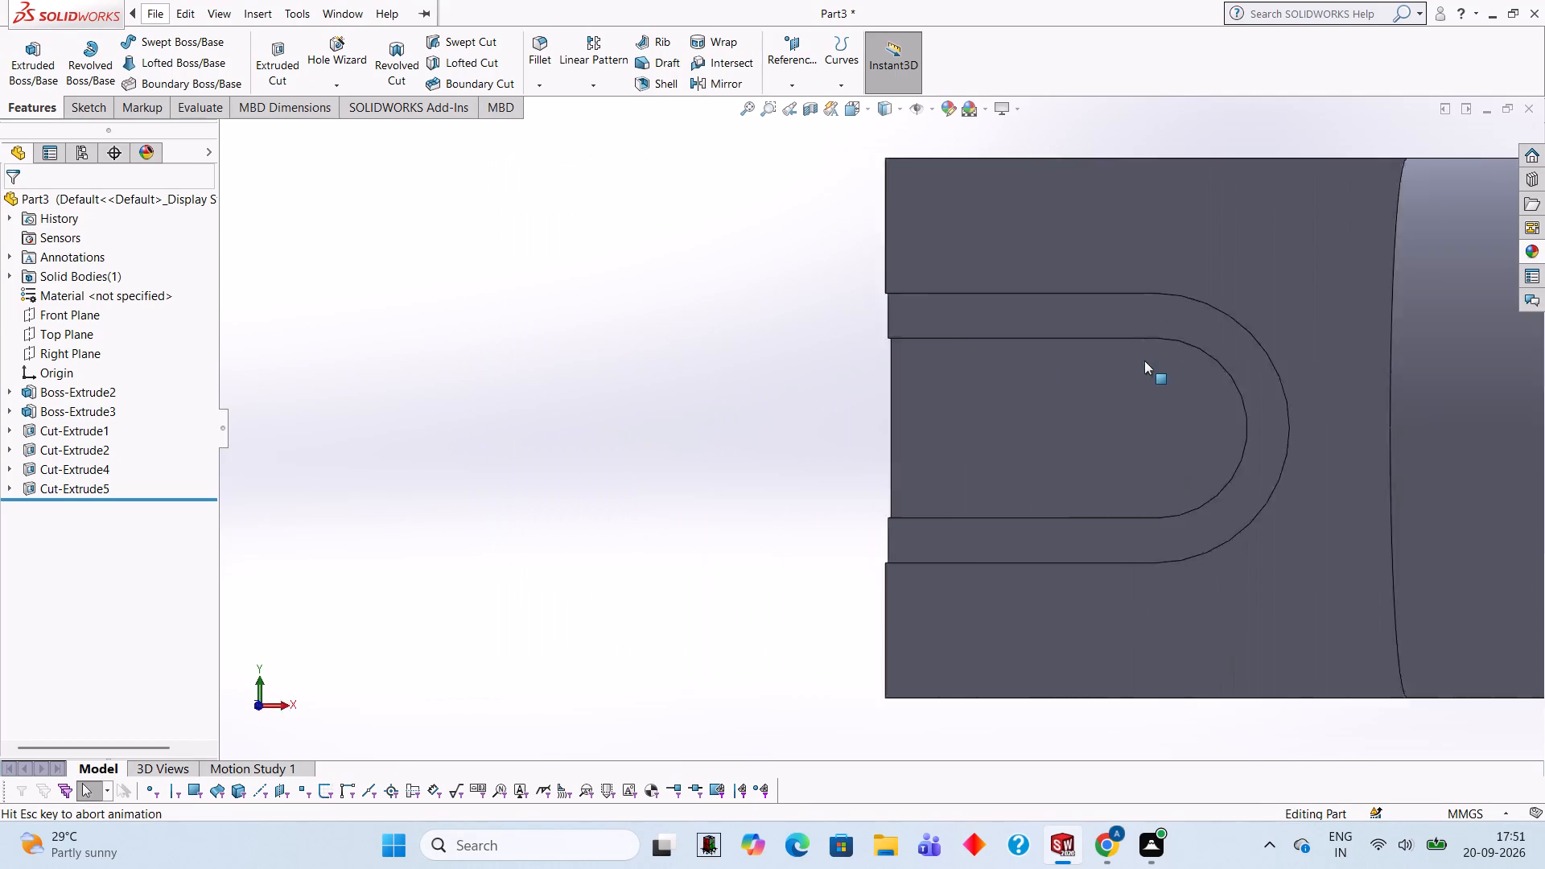
key("ctrl+8")
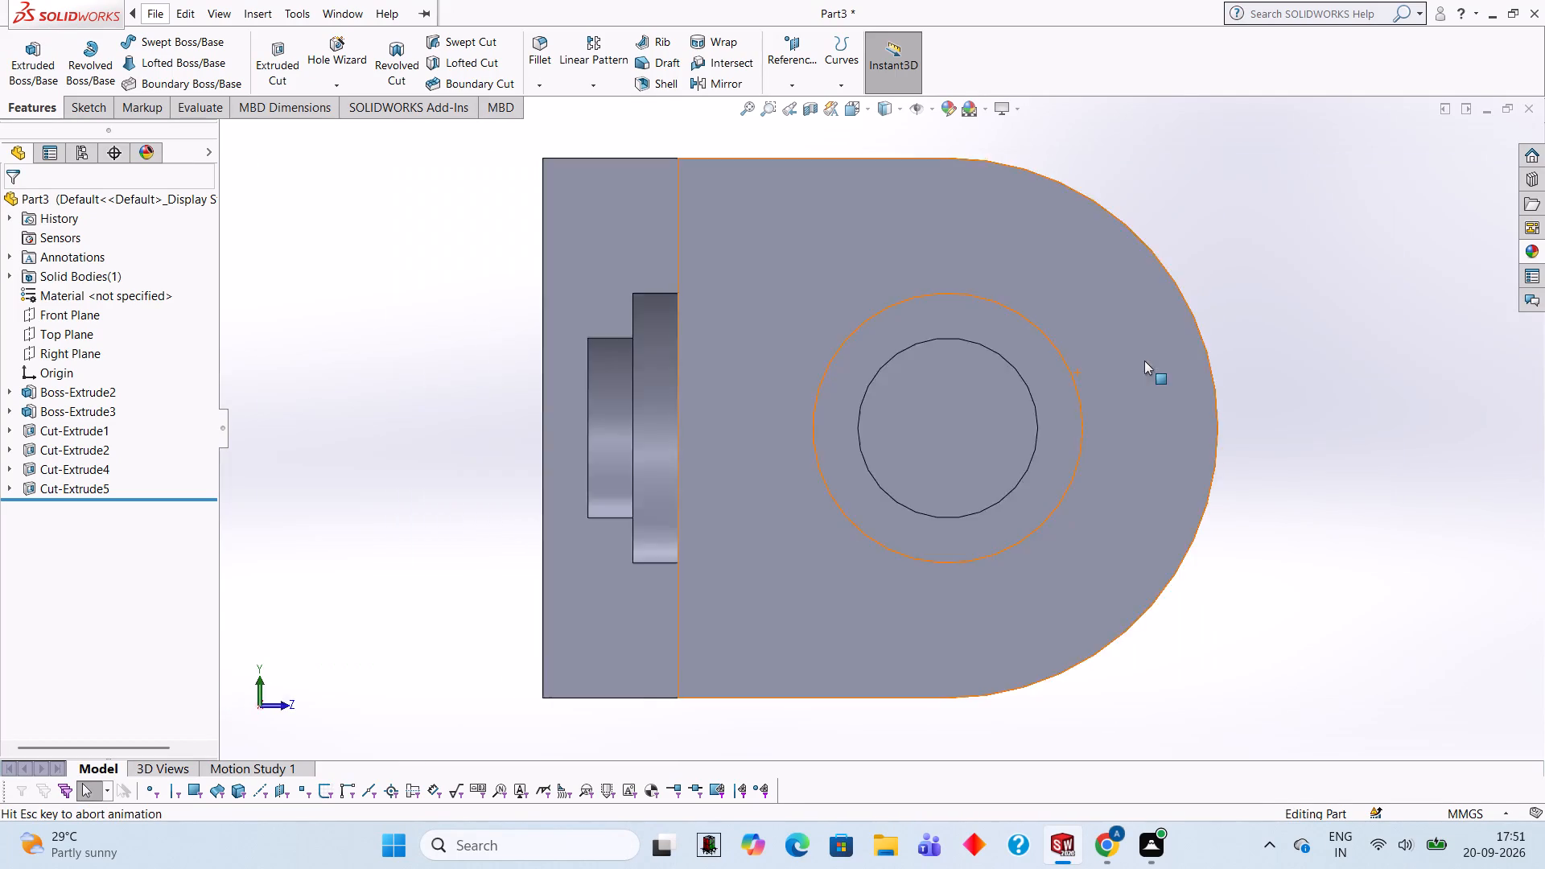
key("ctrl+8")
key("ctrl+8")
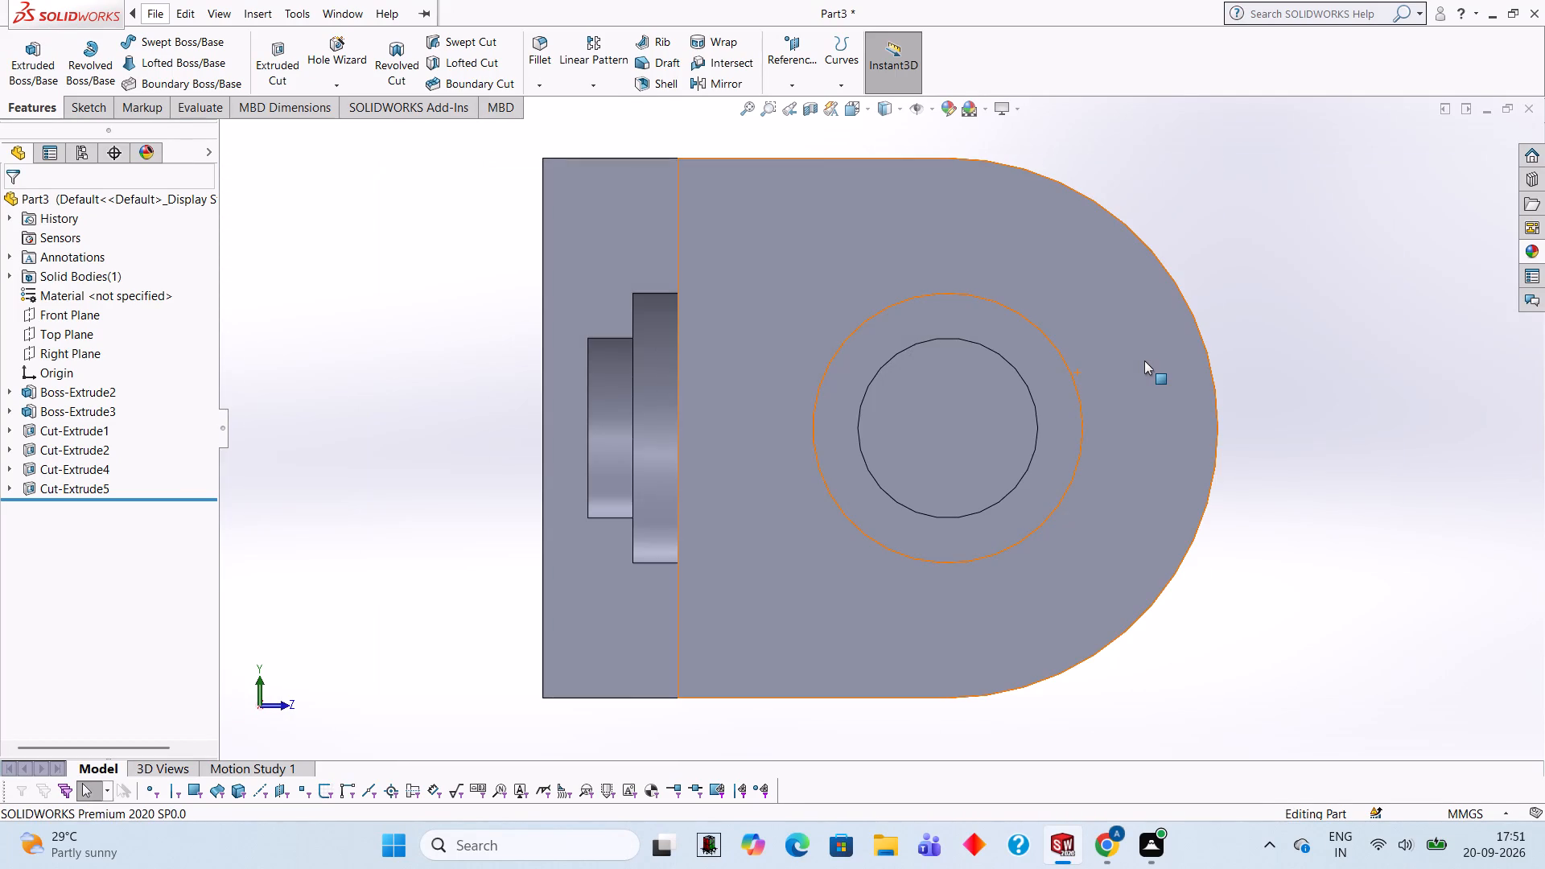
key("ctrl+z")
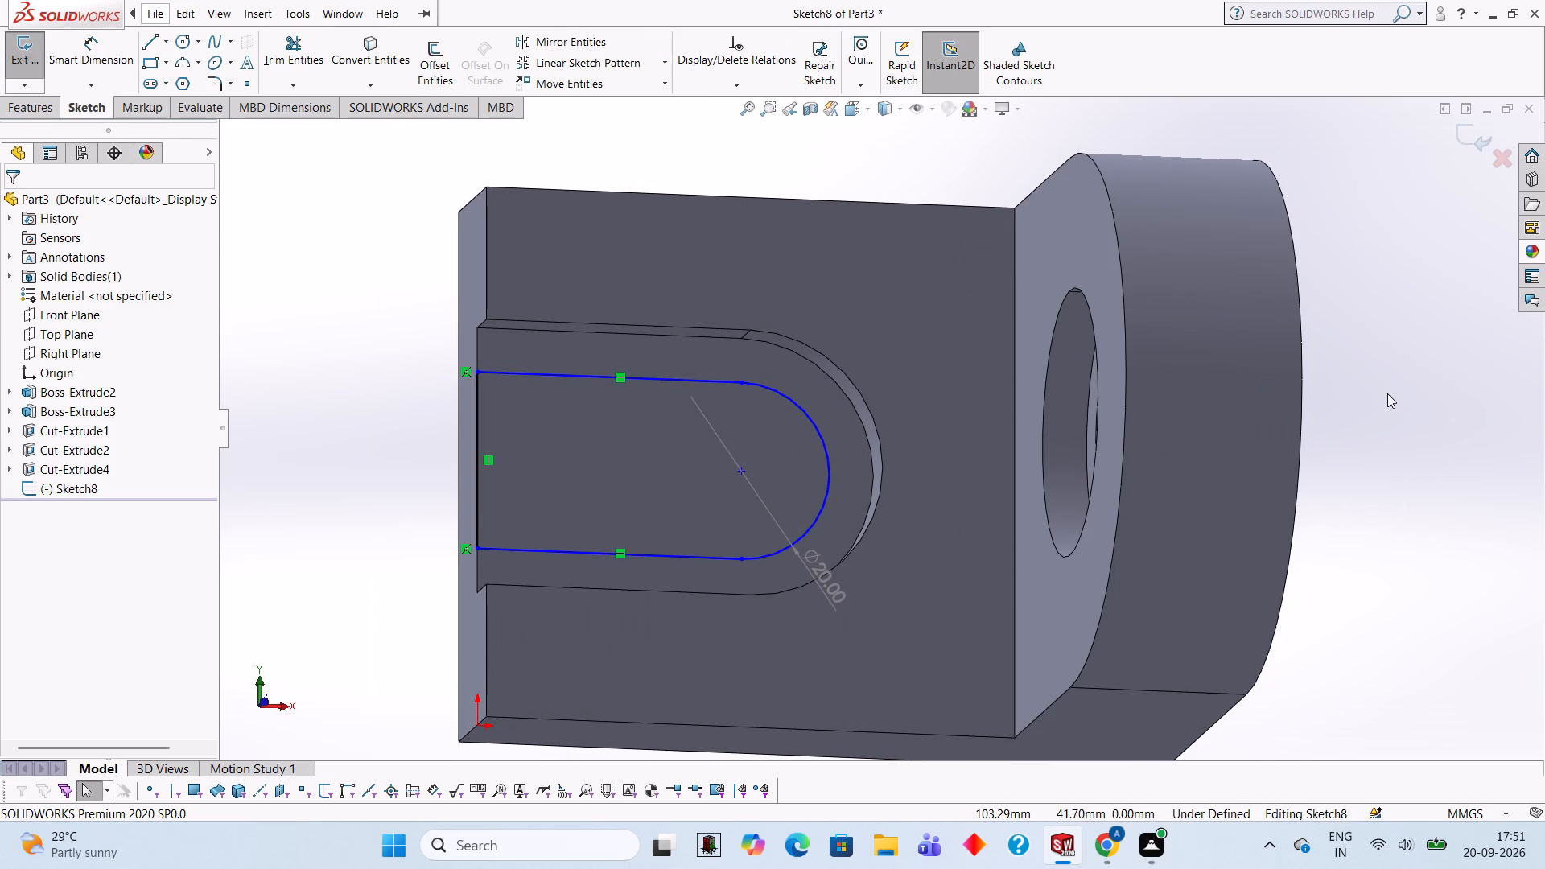
left_click(1387, 393)
left_click(361, 372)
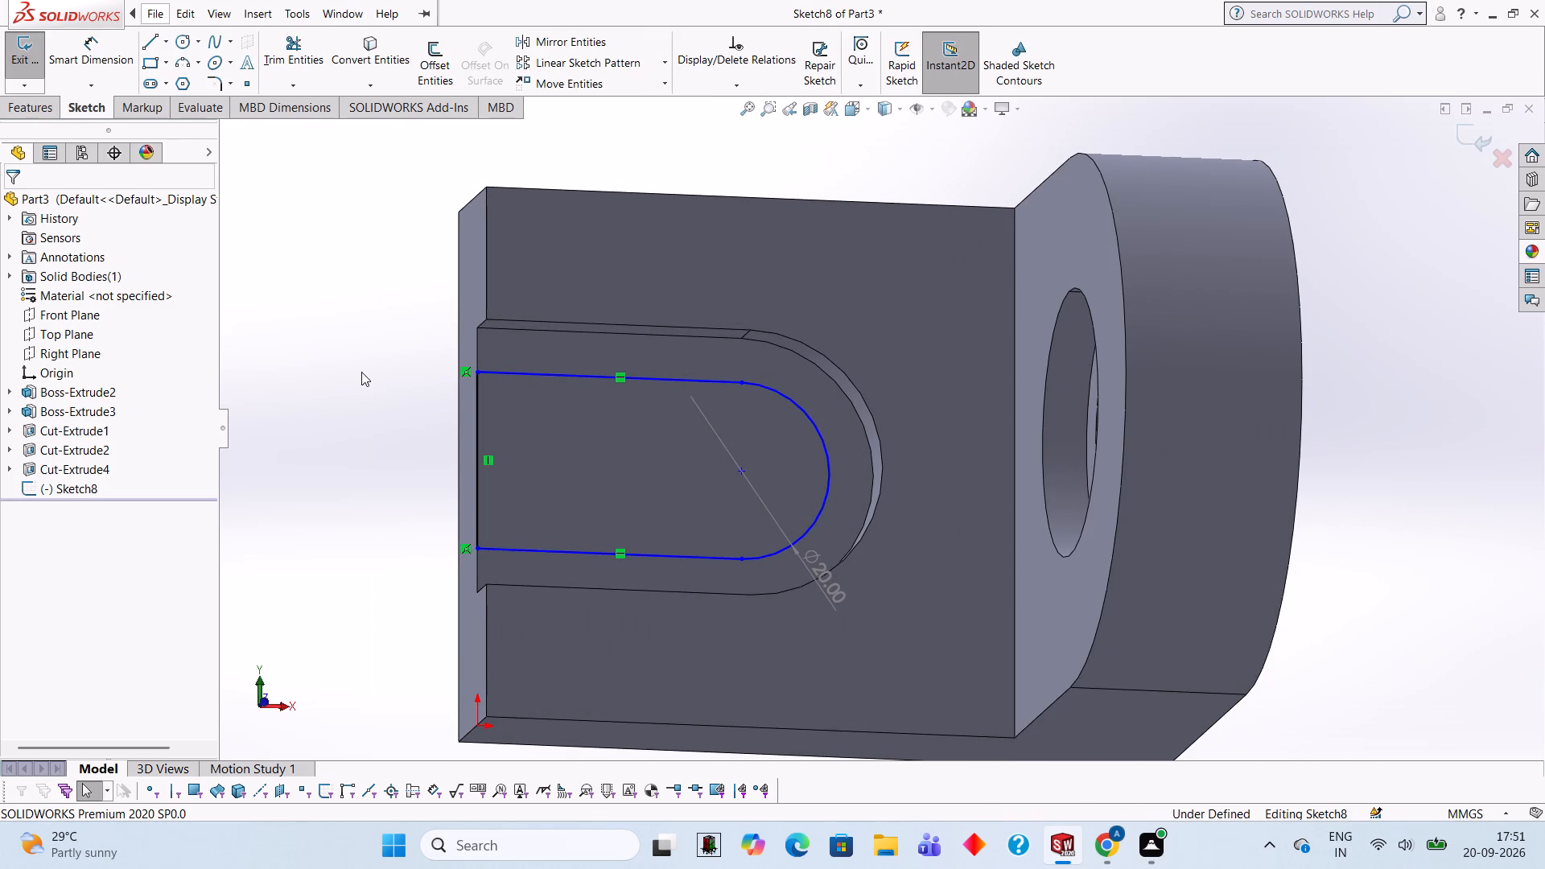
left_click(347, 370)
left_click(356, 347)
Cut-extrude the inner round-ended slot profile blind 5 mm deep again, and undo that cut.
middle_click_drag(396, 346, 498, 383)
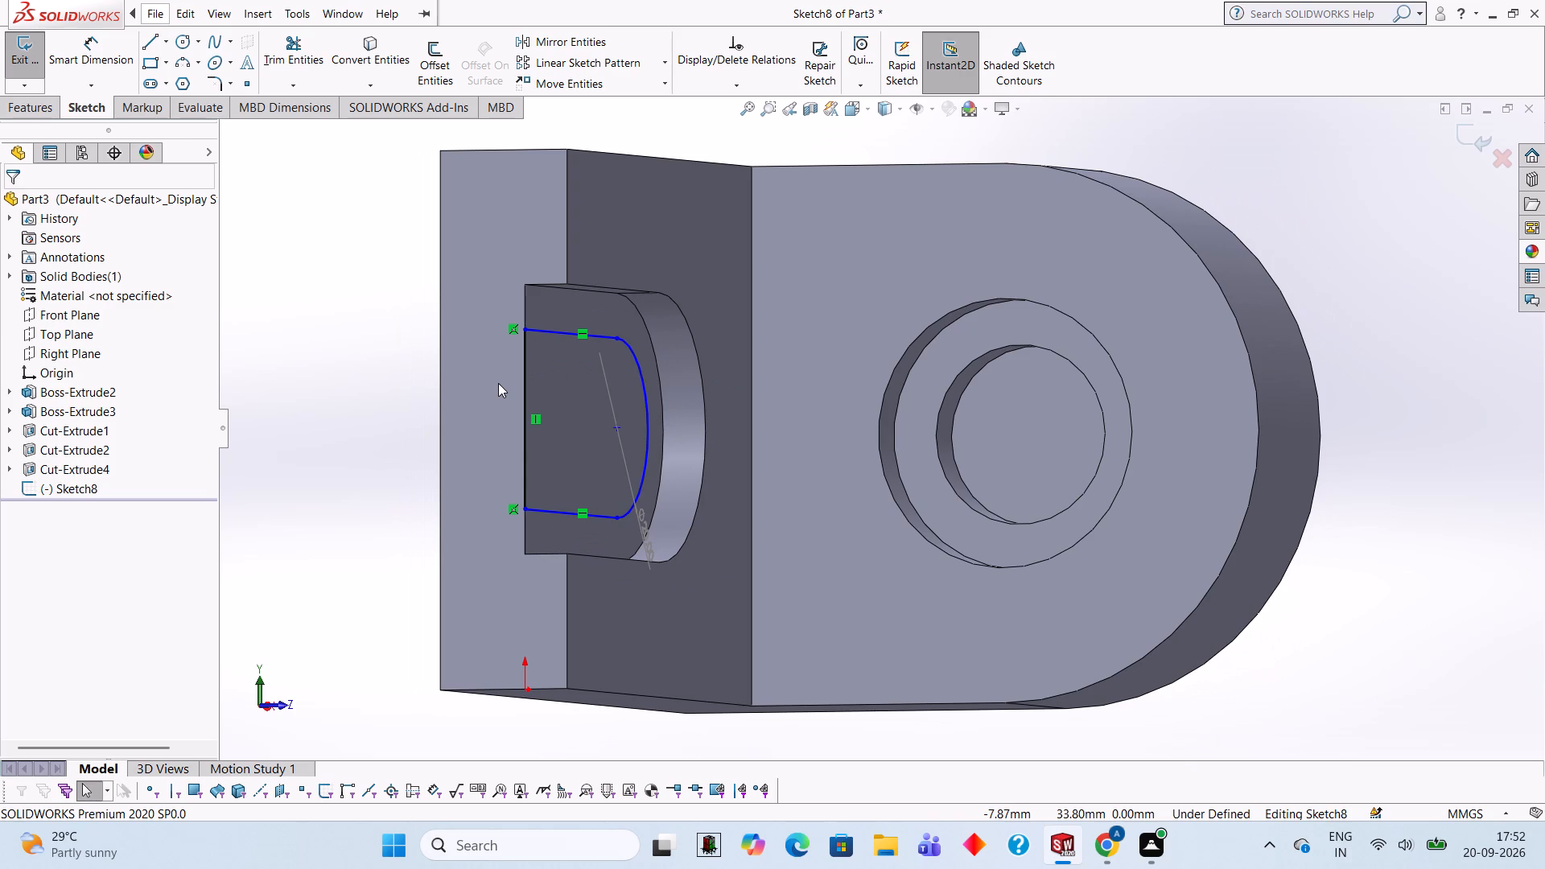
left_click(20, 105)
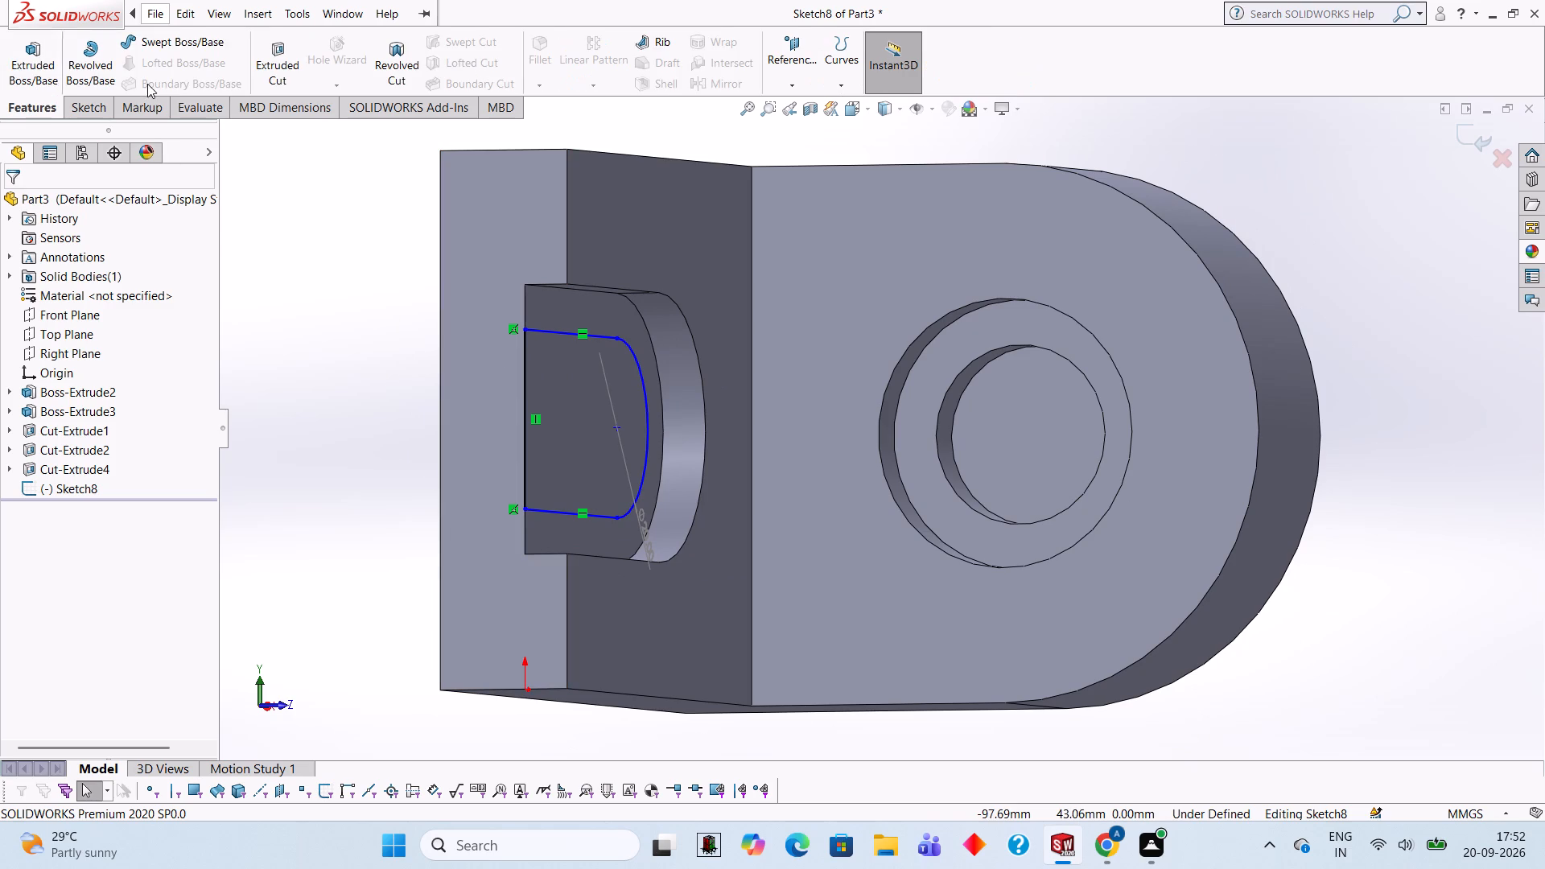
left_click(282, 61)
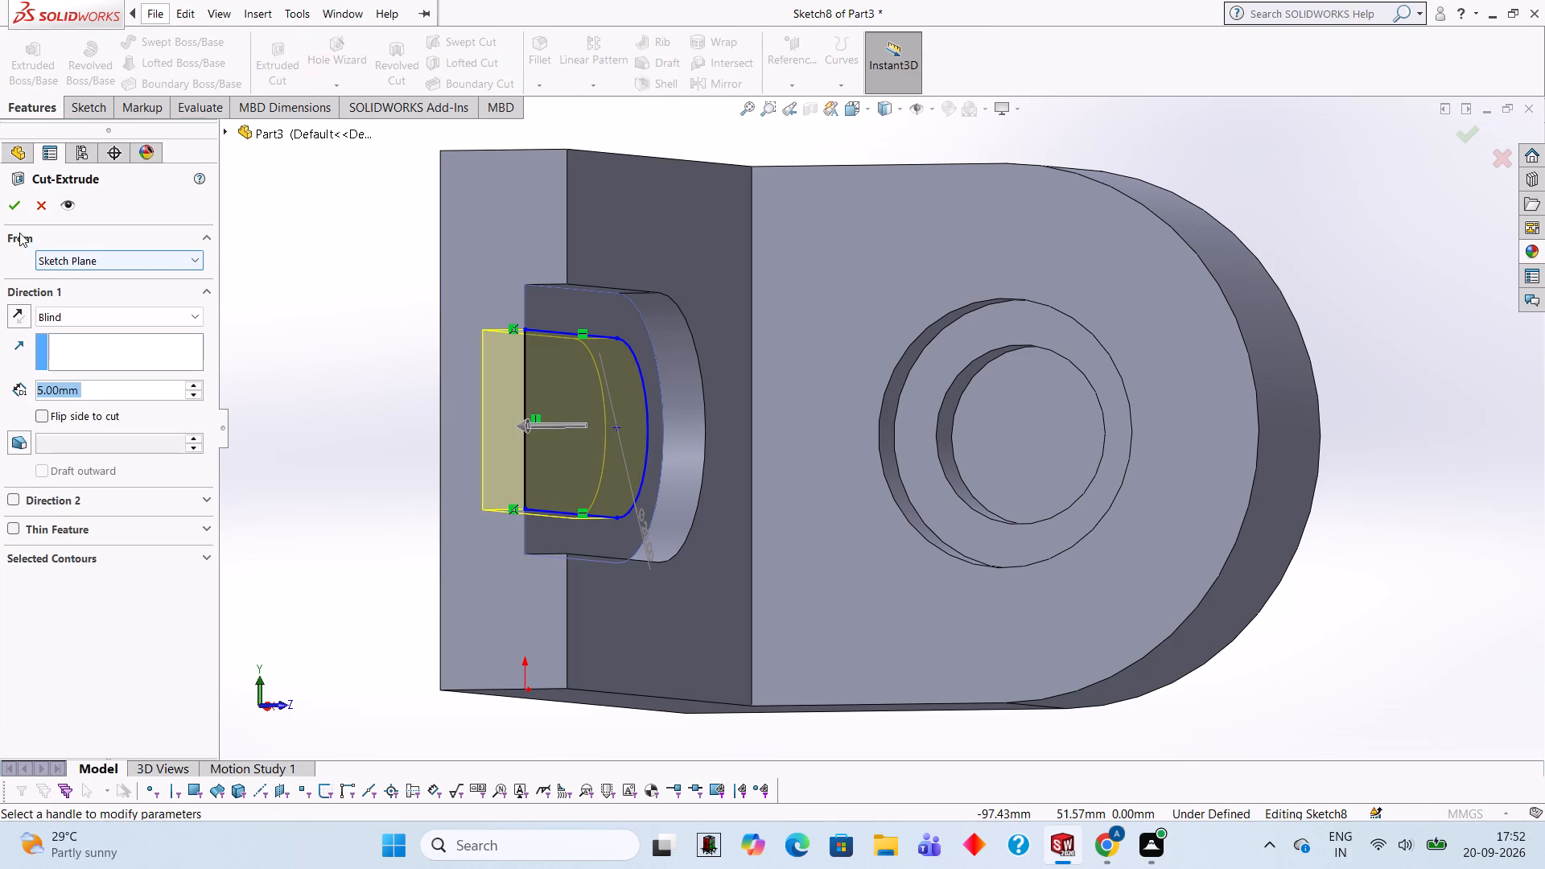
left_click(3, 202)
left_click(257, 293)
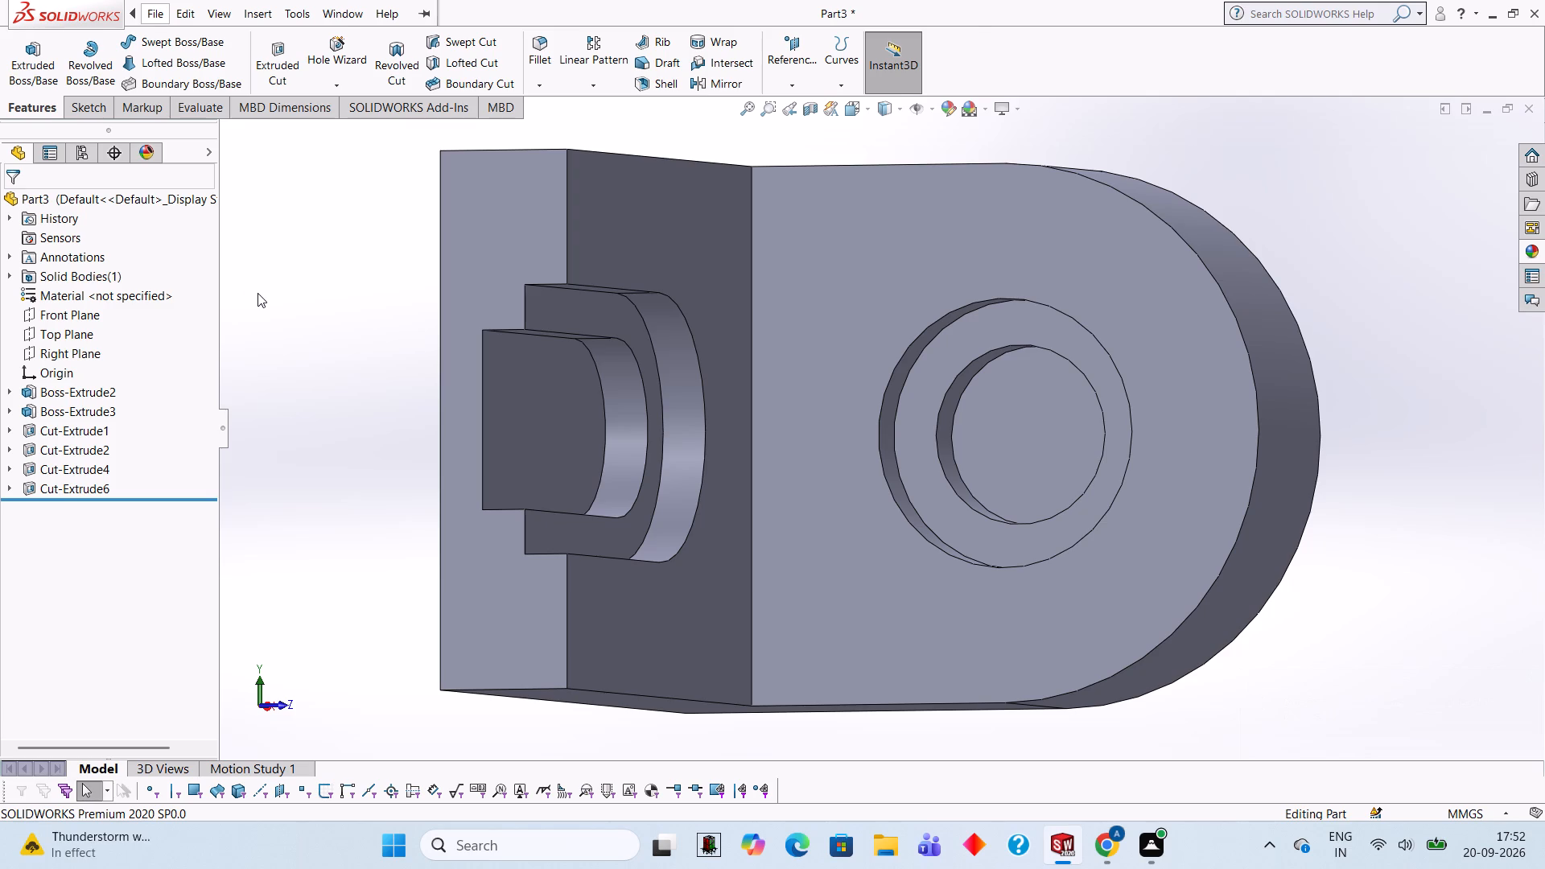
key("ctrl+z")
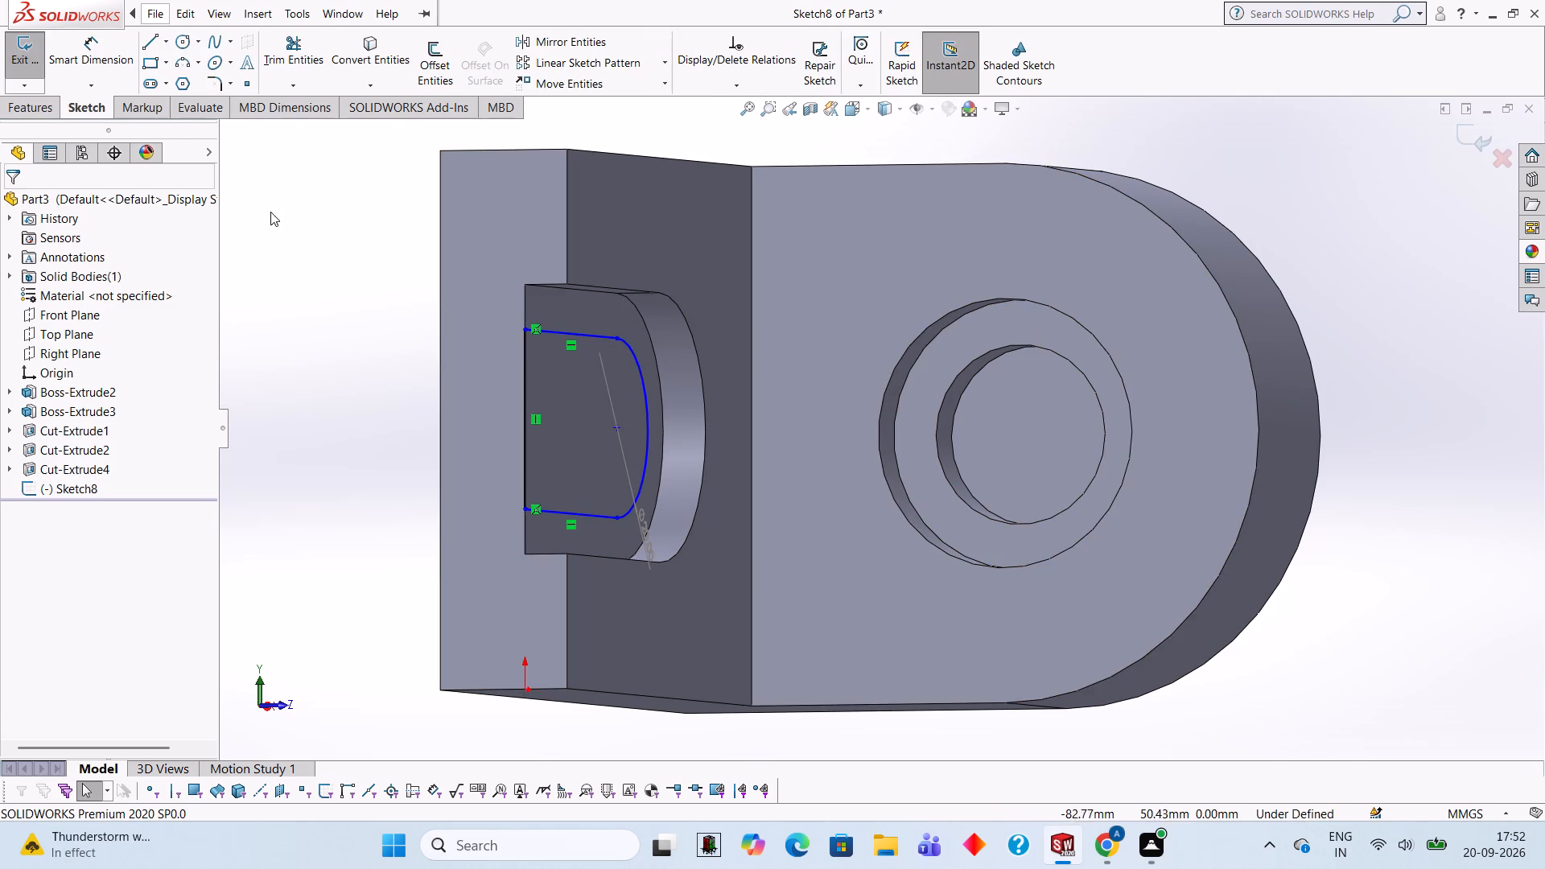
Cut-extrude the inner round-ended slot profile blind 10 mm deep from the floor of the wider slot.
middle_click_drag(267, 274, 336, 313)
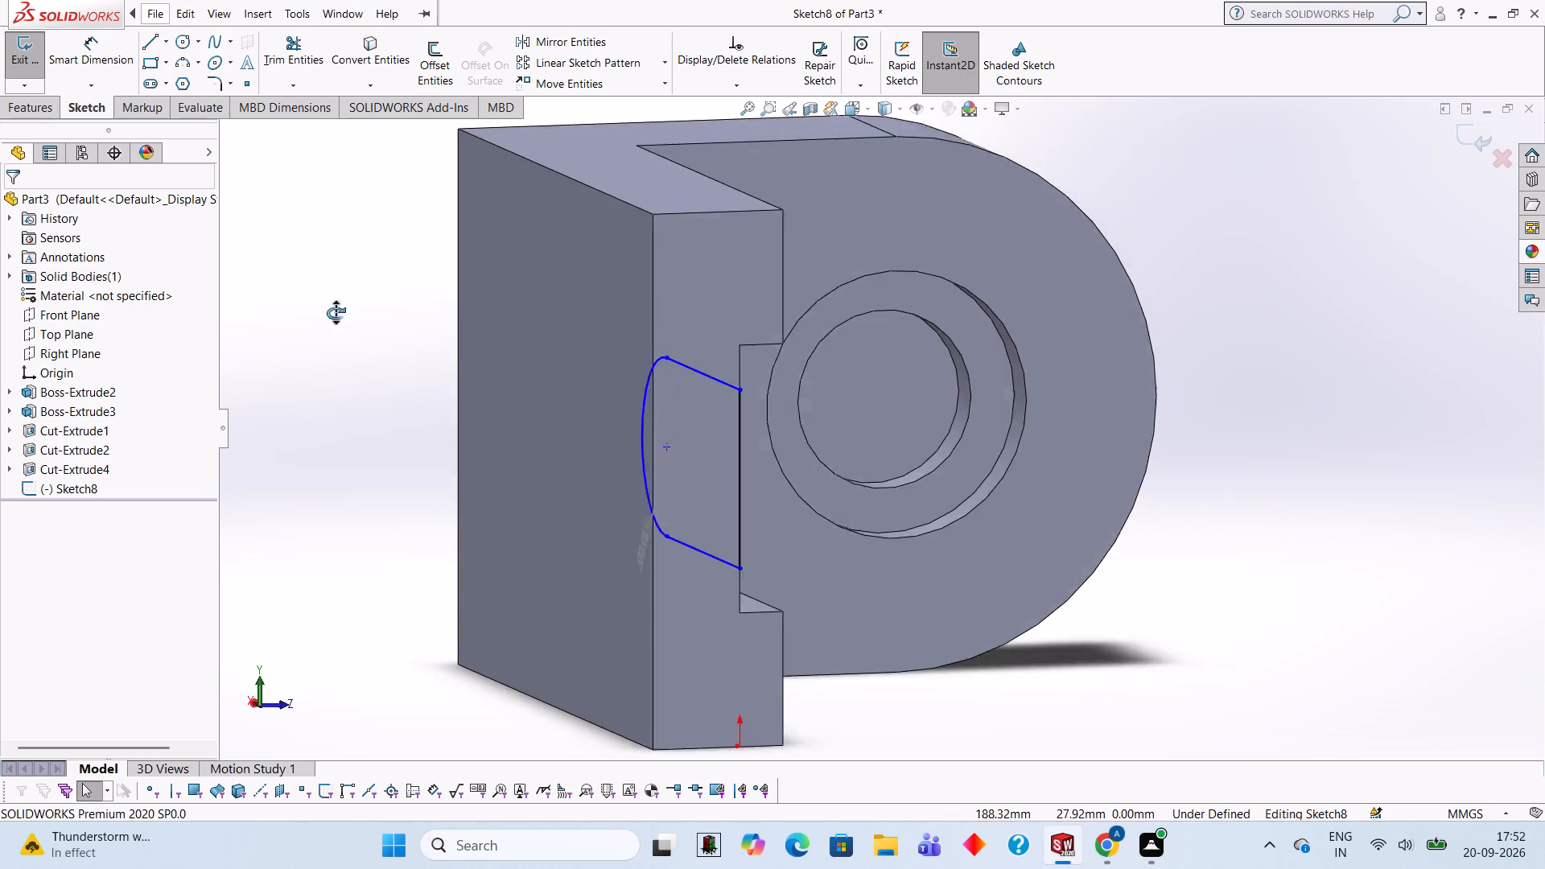
middle_click_drag(336, 313, 299, 269)
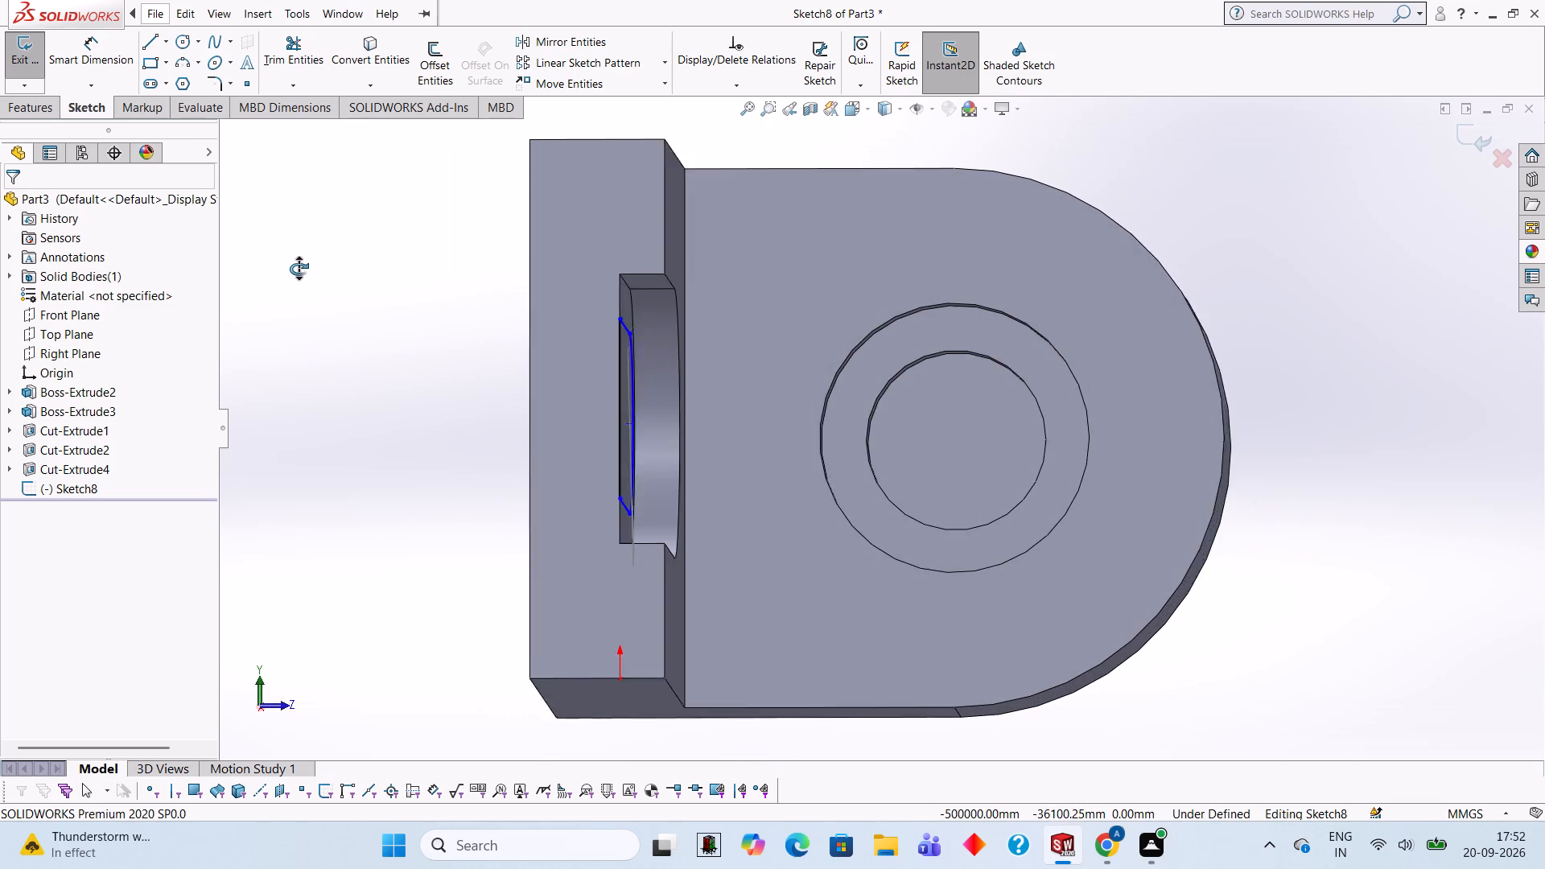
middle_click_drag(299, 269, 295, 269)
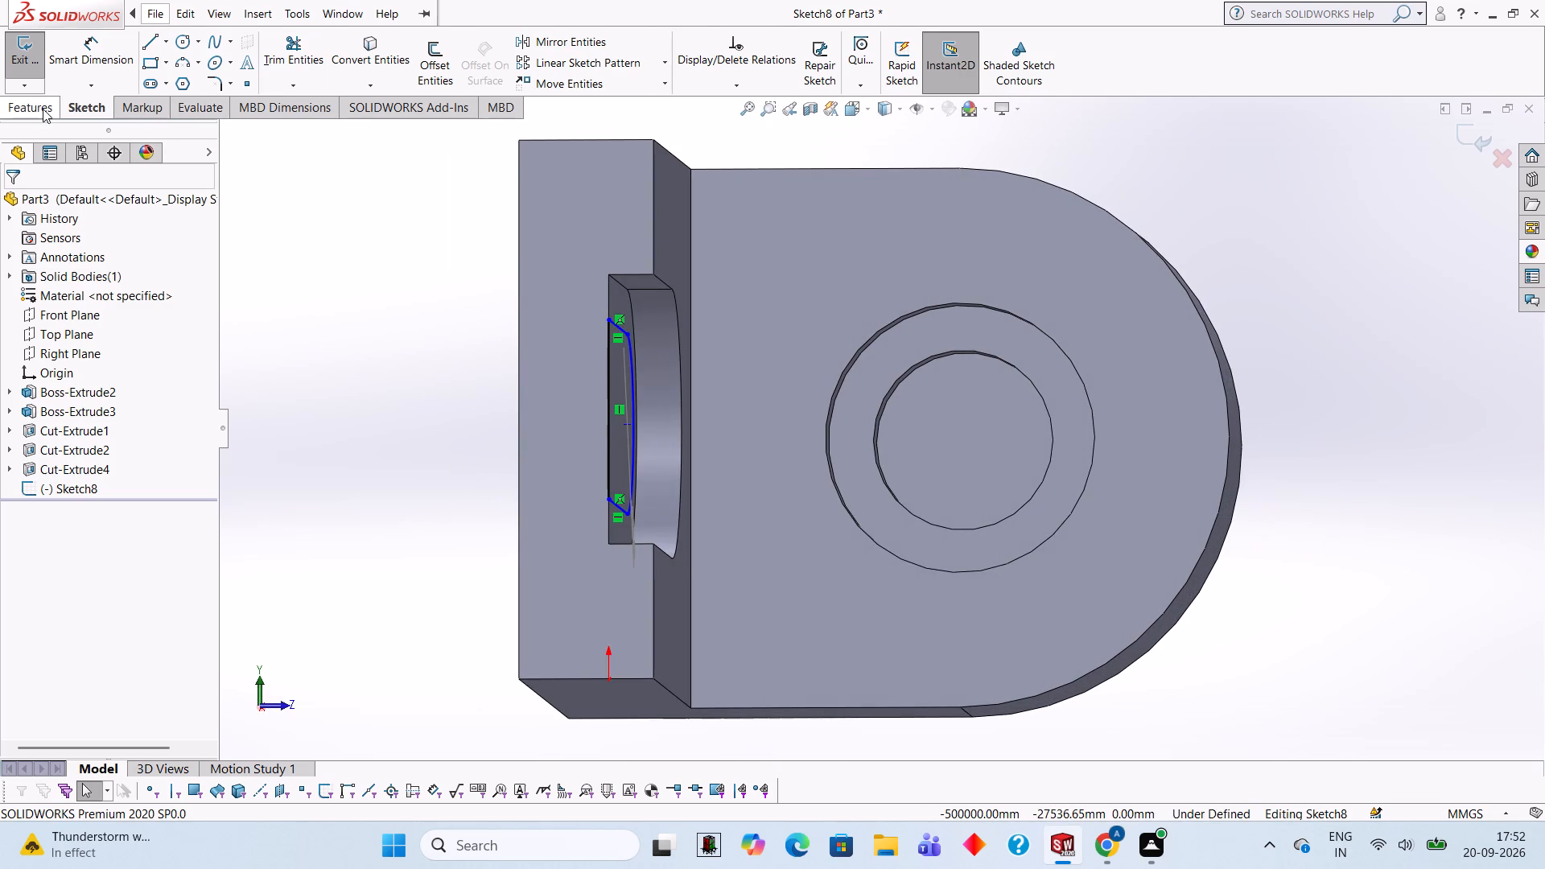
left_click(43, 109)
left_click(284, 70)
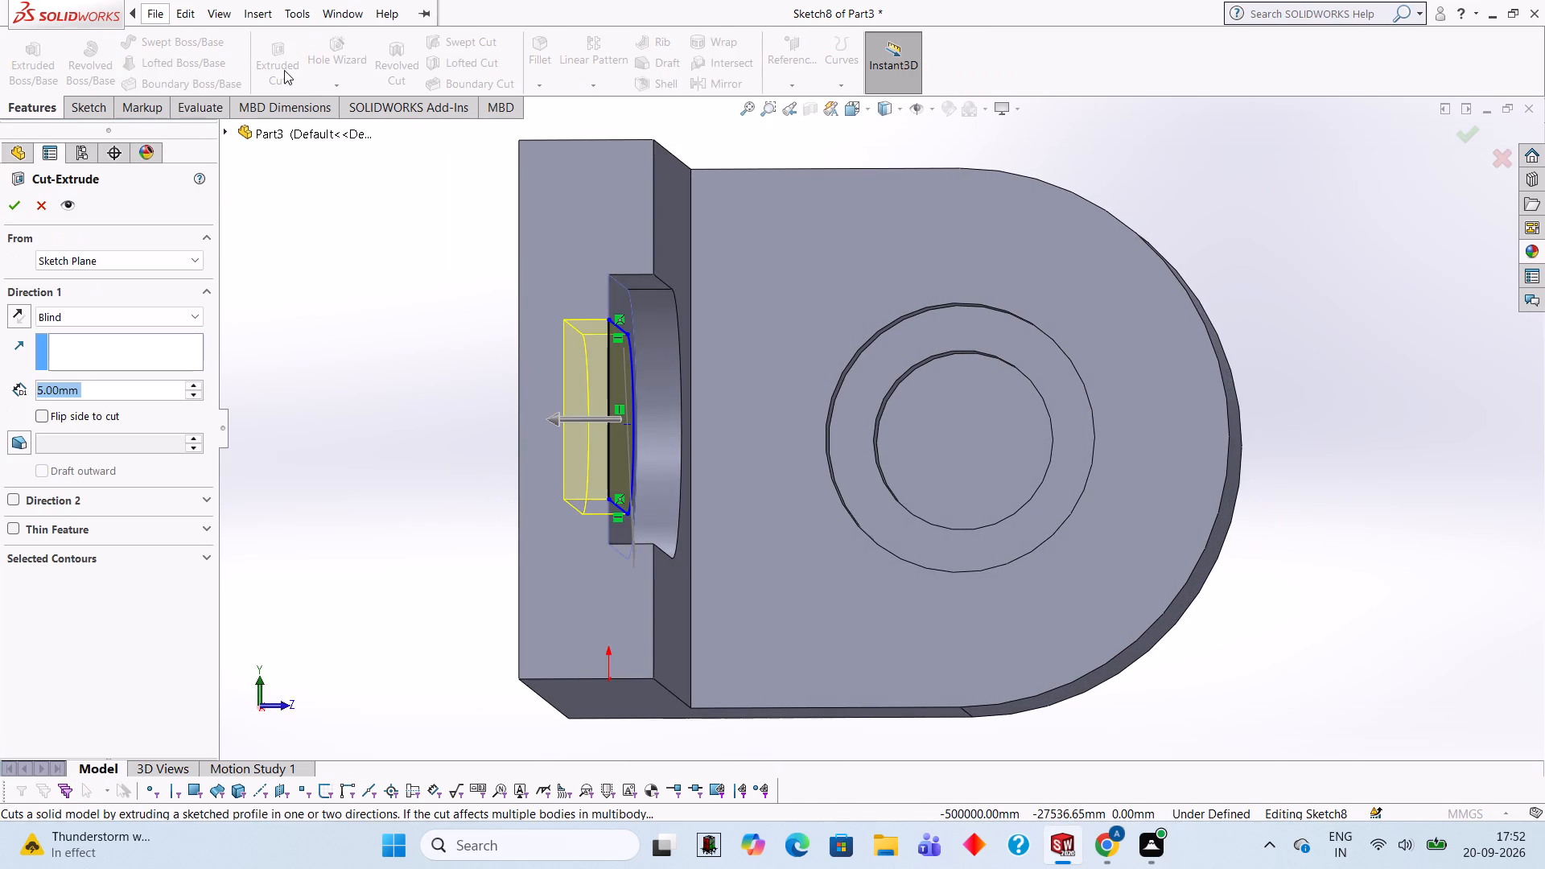
type("10")
key("Return")
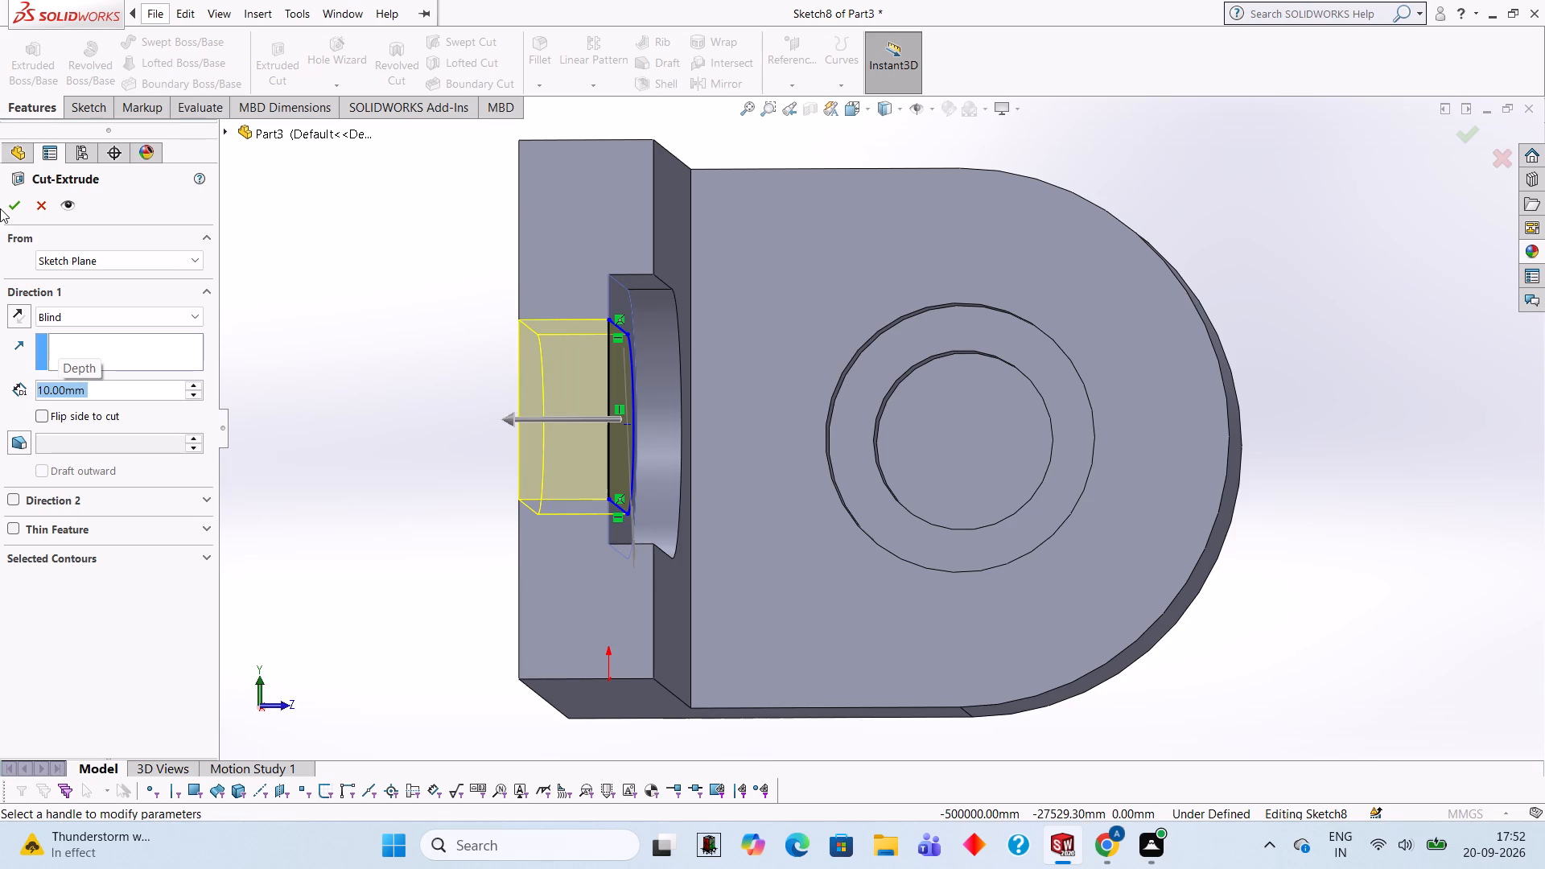
left_click(7, 212)
left_click(393, 339)
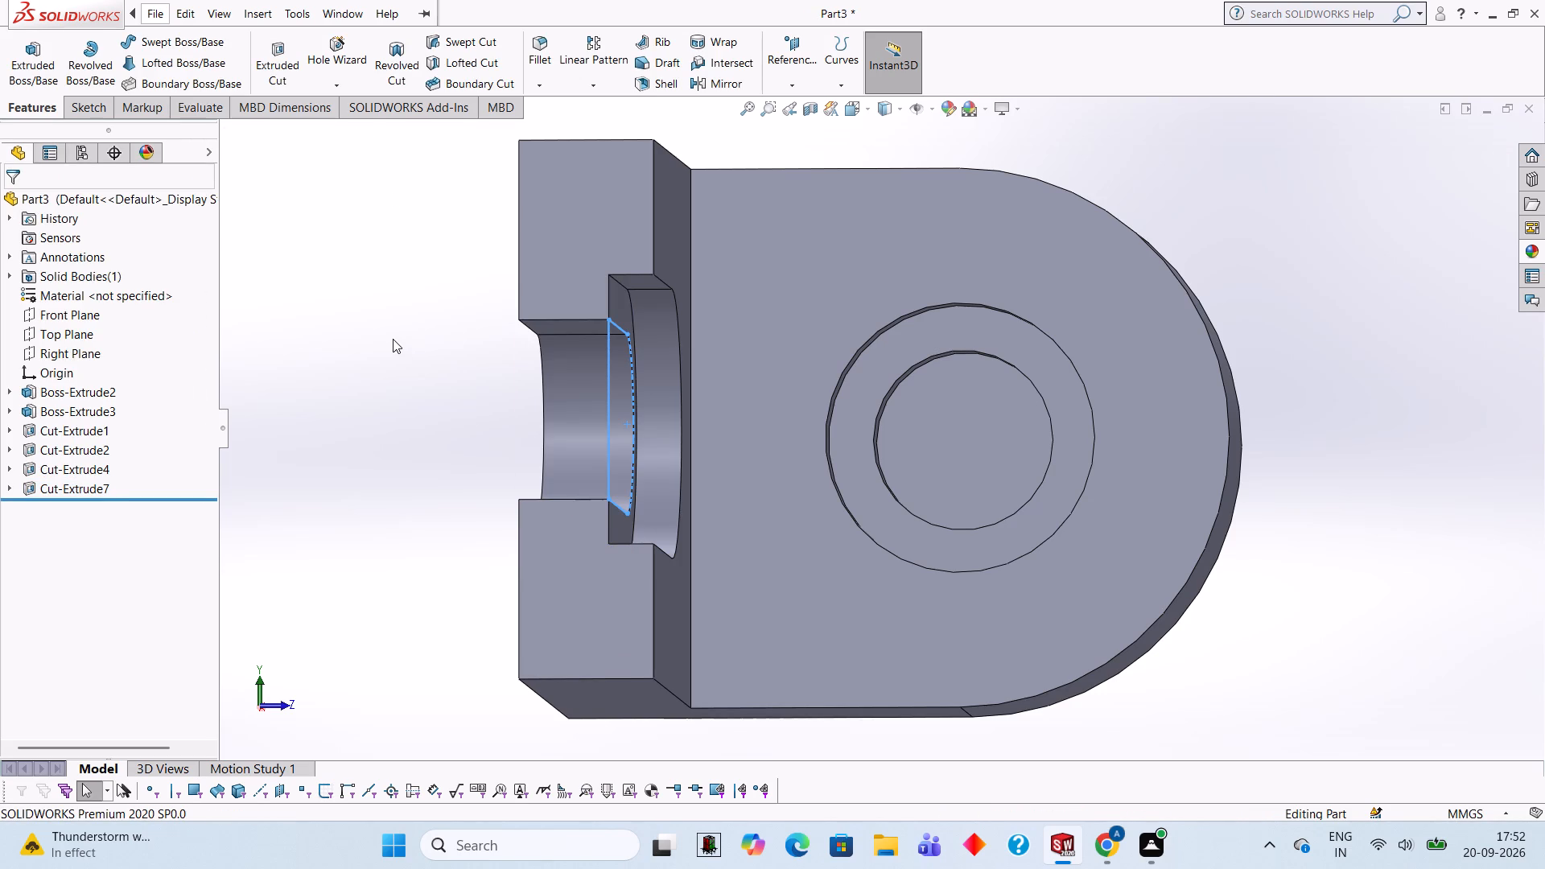
Examine the stepped slot in the plate and the recess in the round-ended boss from several angles.
left_click(1262, 290)
middle_click_drag(1322, 249, 1126, 248)
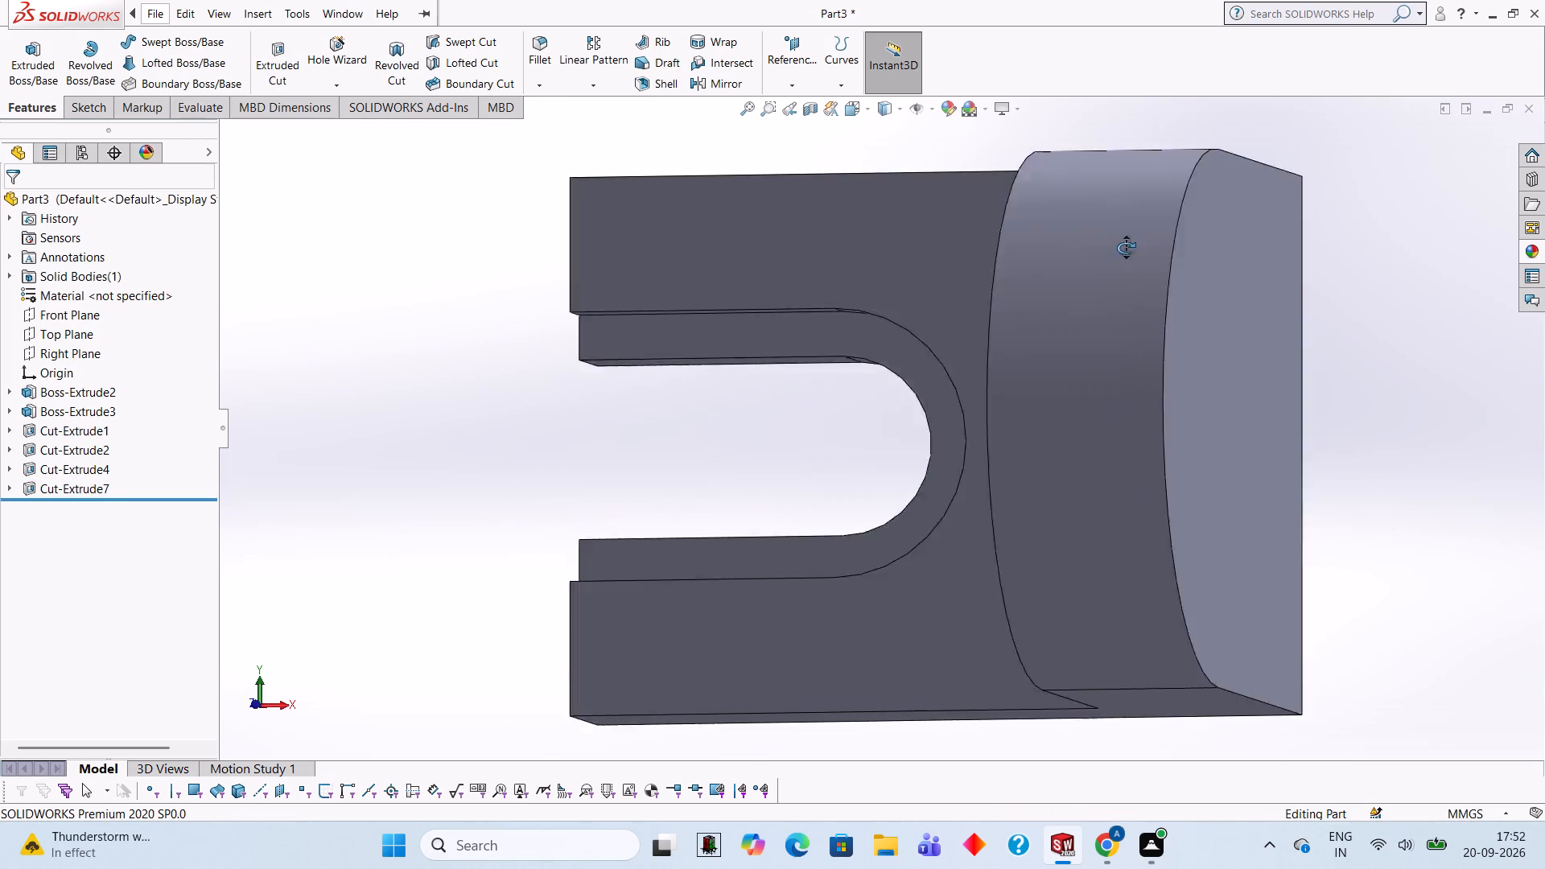
middle_click_drag(1126, 248, 1135, 237)
scroll(1064, 314, "up", 2)
middle_click_drag(1075, 320, 1178, 344)
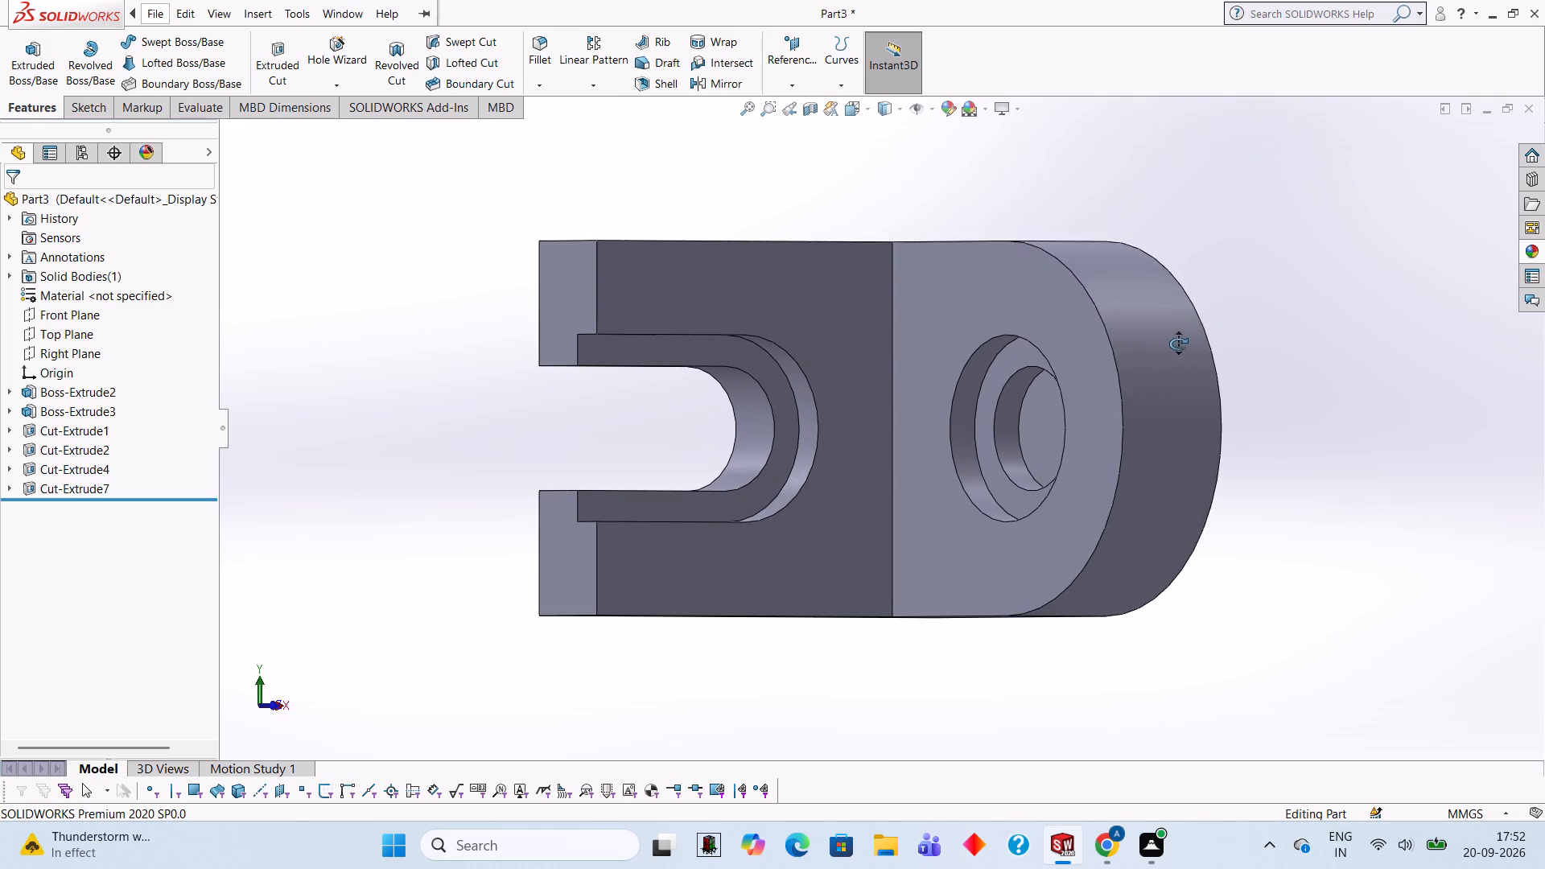
middle_click_drag(1178, 344, 1185, 344)
scroll(1242, 316, "down", 1)
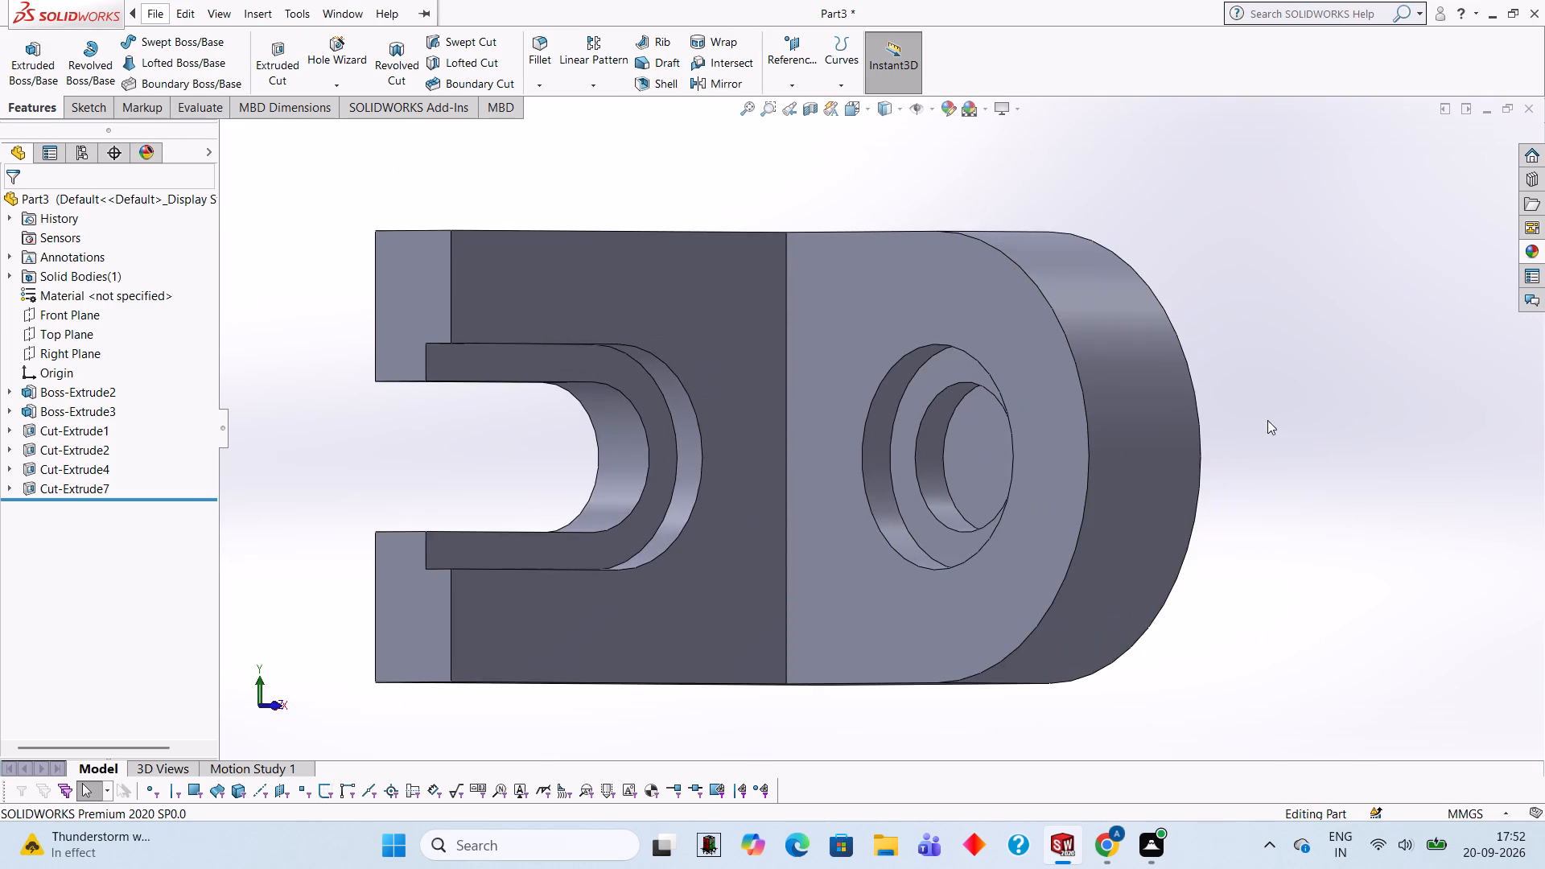
On the L-shaped side face, sketch a slanted line about 38.6 mm long from the upright's inner joint corner to the plate's upper edge.
middle_click_drag(1267, 420, 1217, 233)
scroll(1217, 233, "up", 1)
middle_click_drag(1181, 455, 1184, 274)
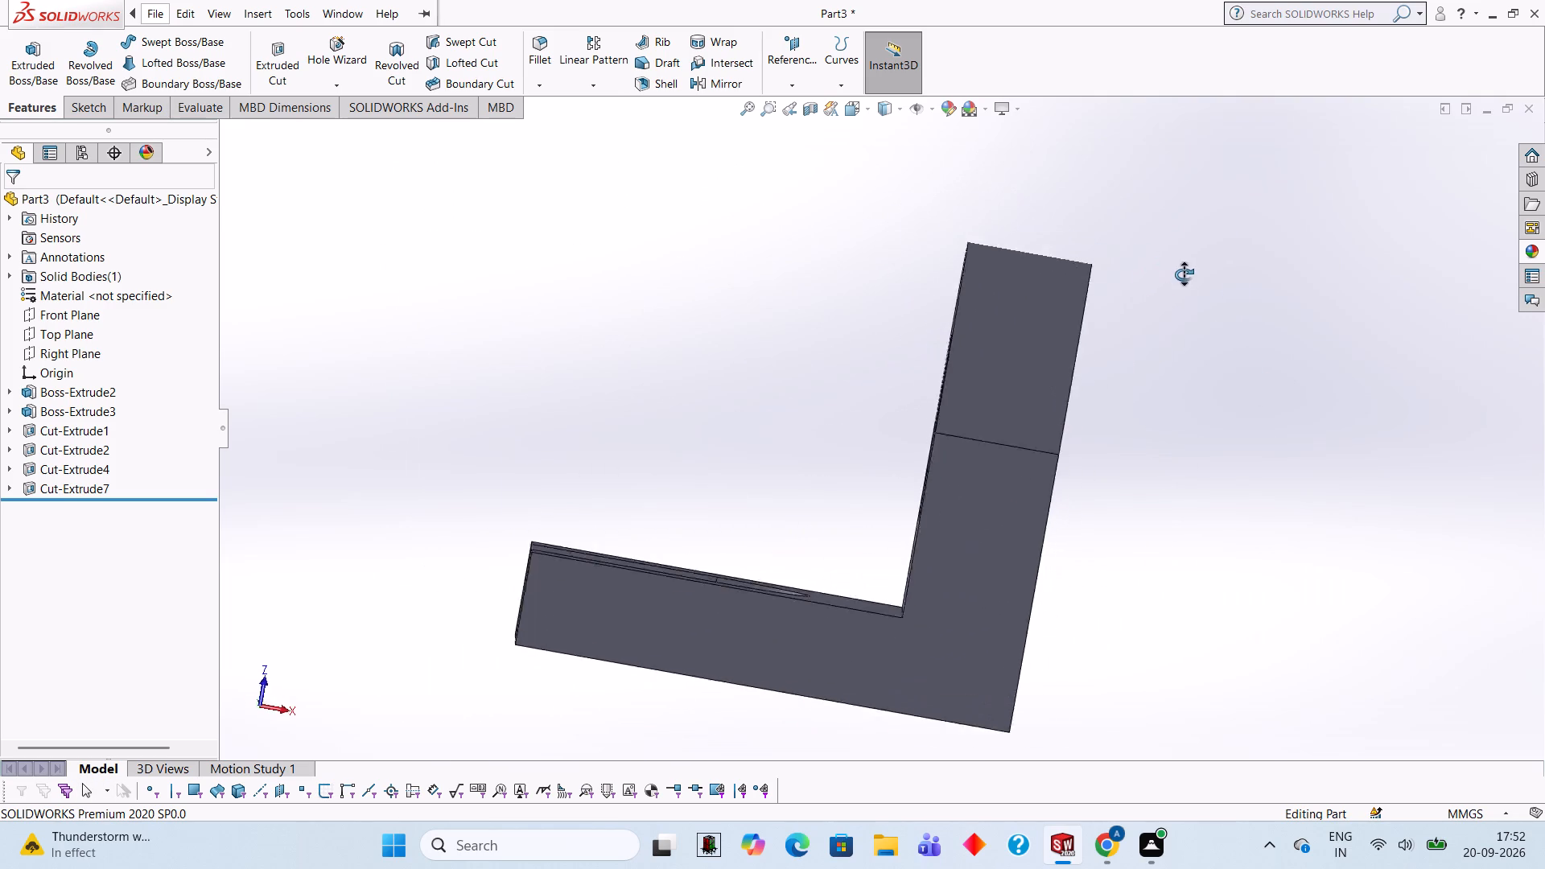
middle_click_drag(1184, 274, 1173, 270)
left_click(910, 640)
left_click(978, 593)
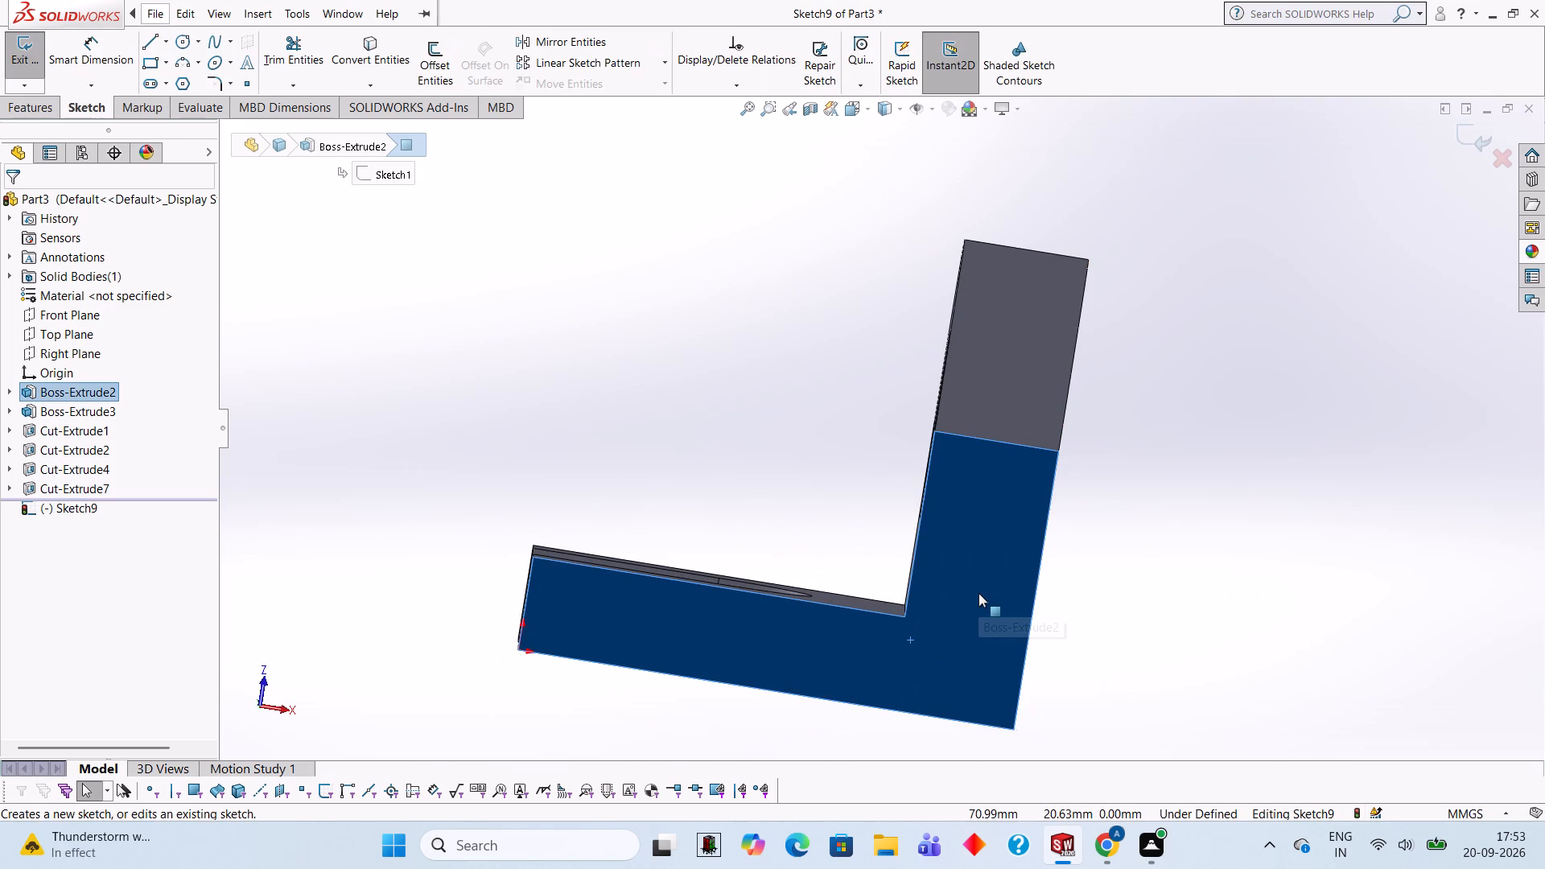
key("ctrl+8")
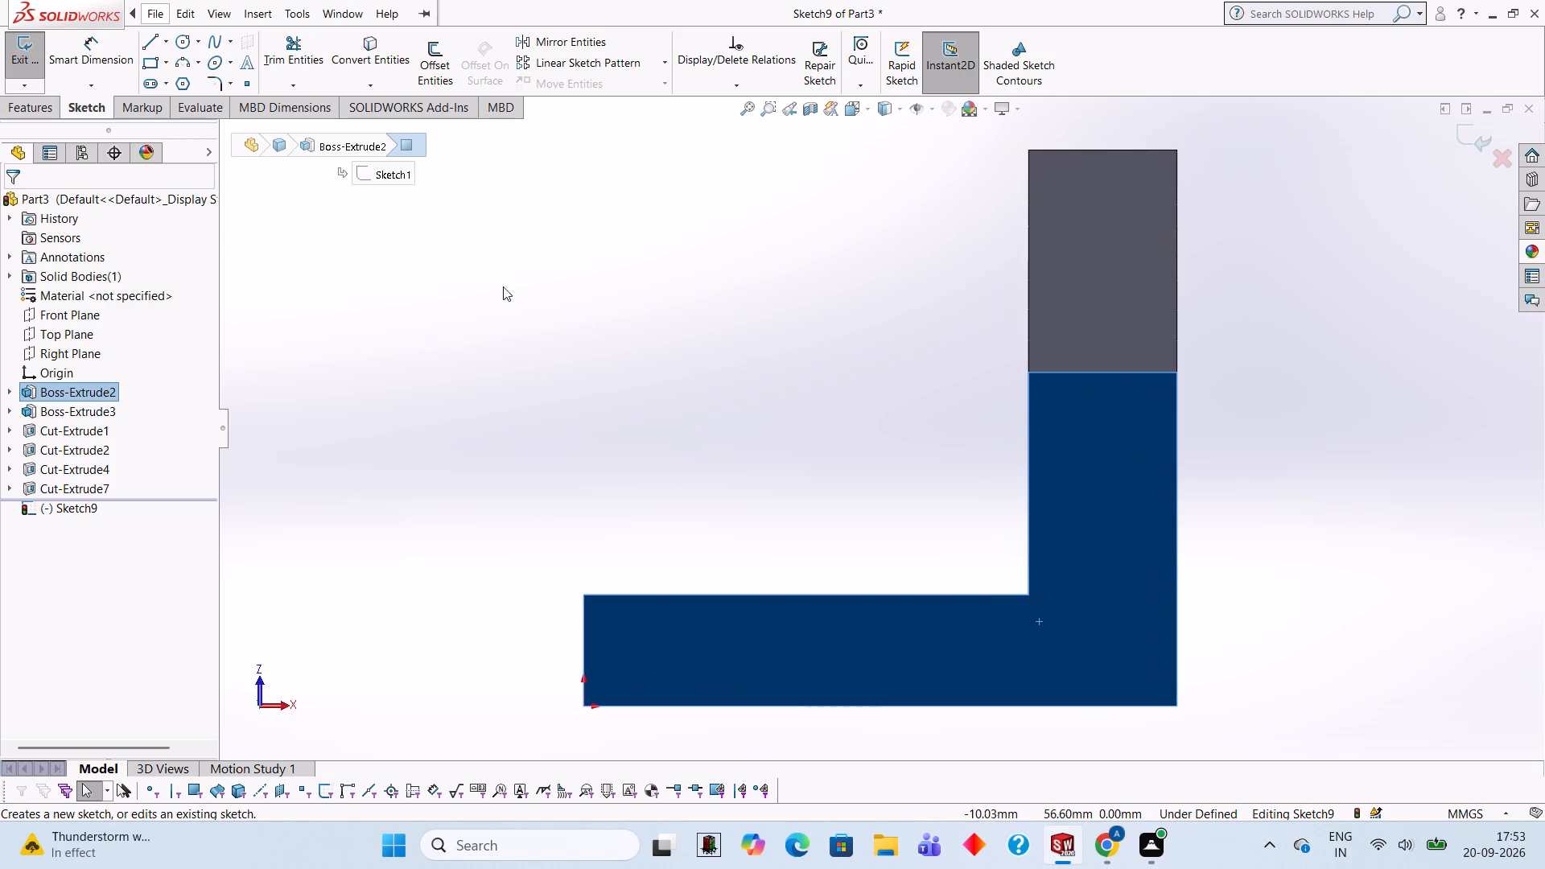
left_click(150, 43)
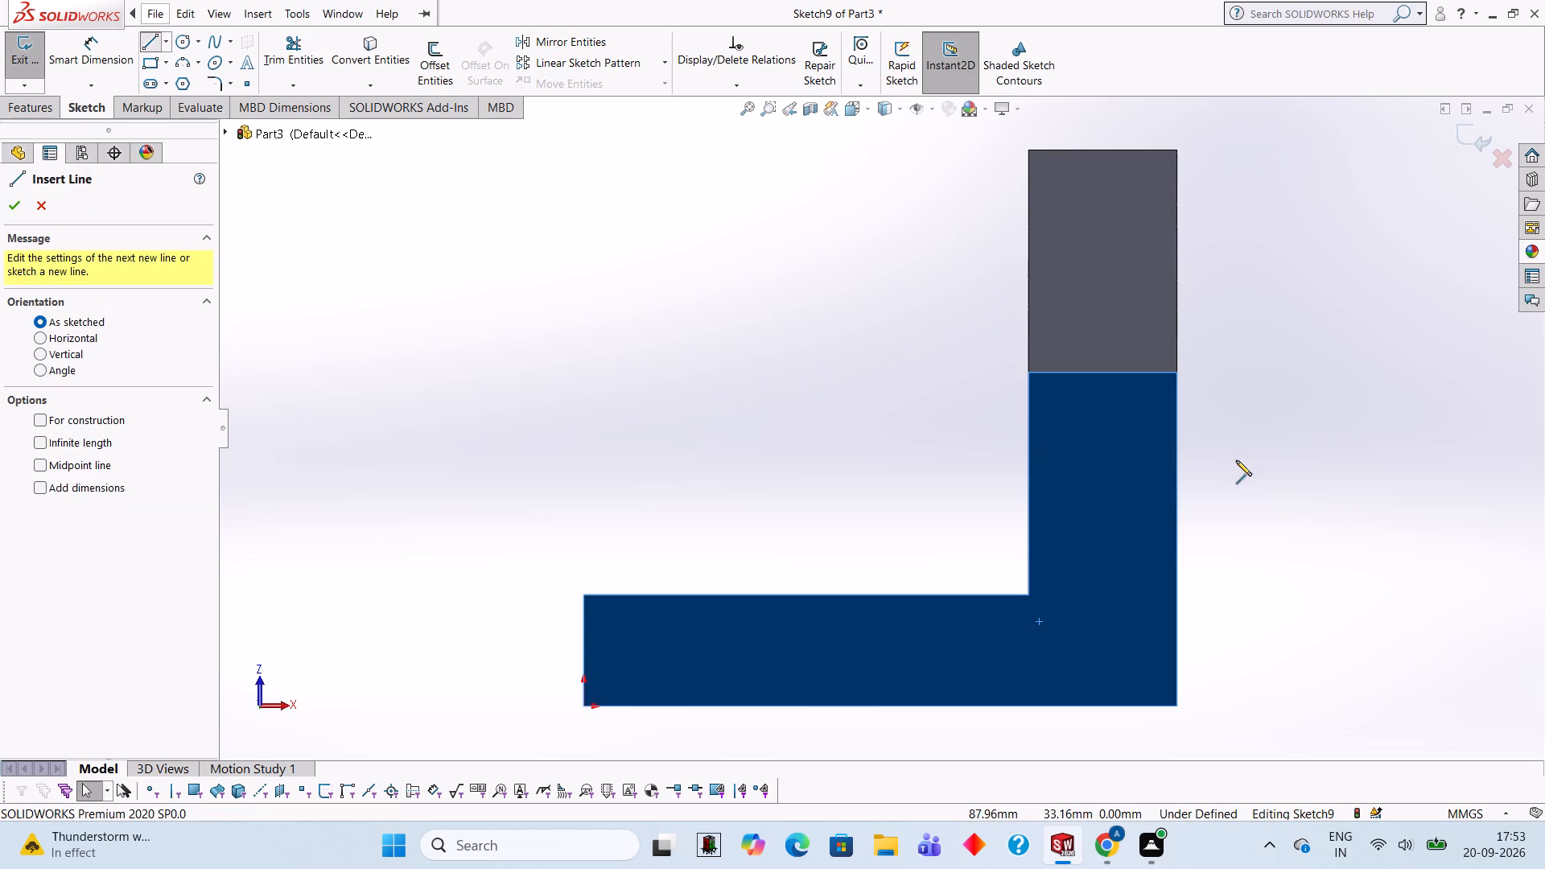
left_click(1031, 371)
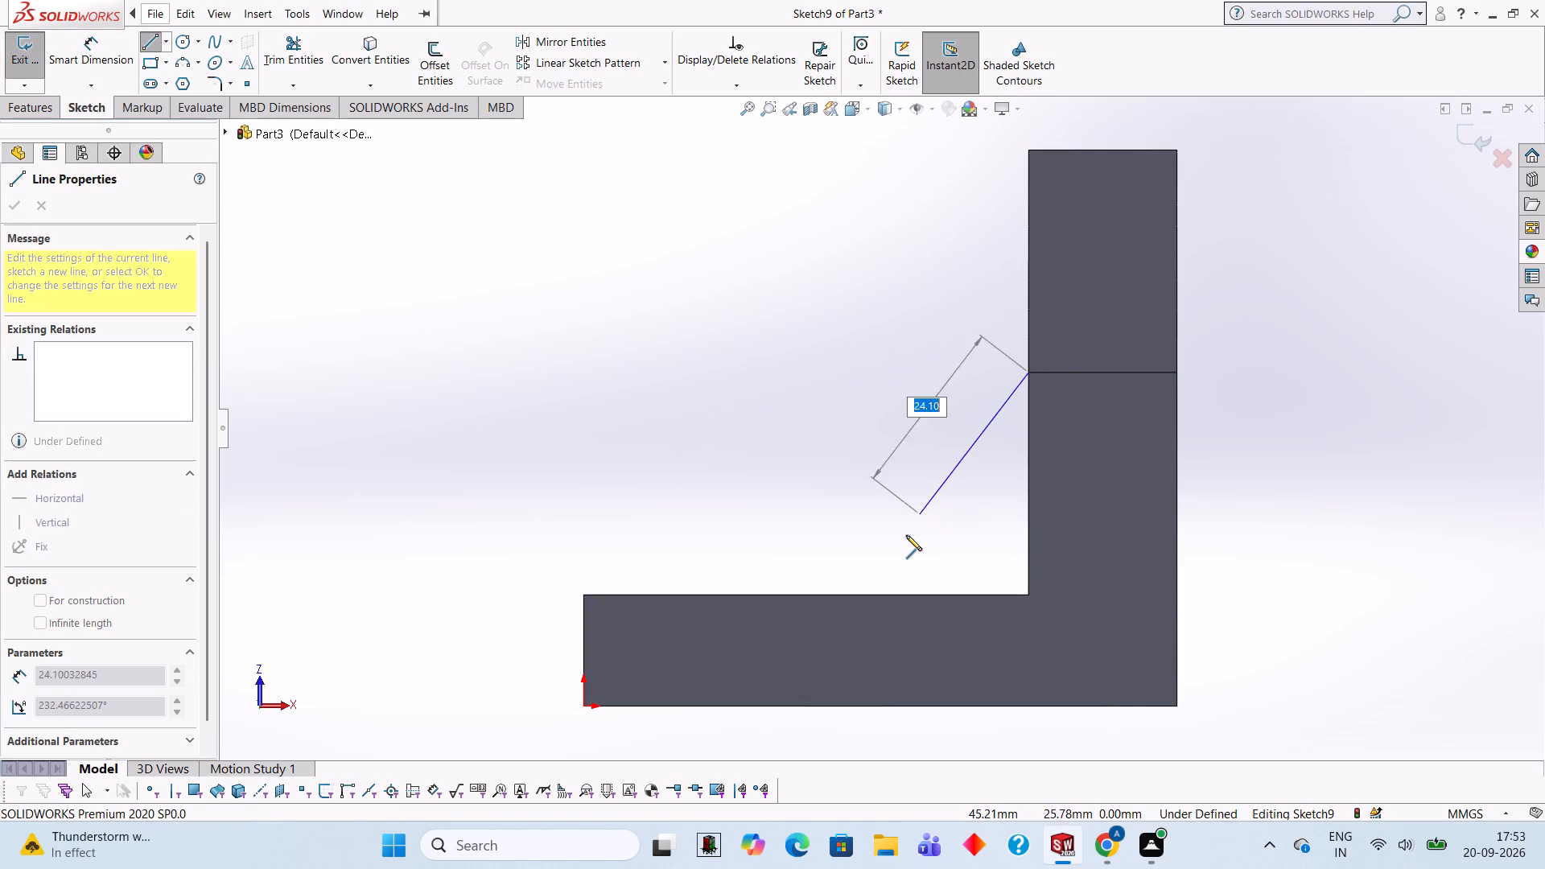
left_click(848, 595)
key("Escape")
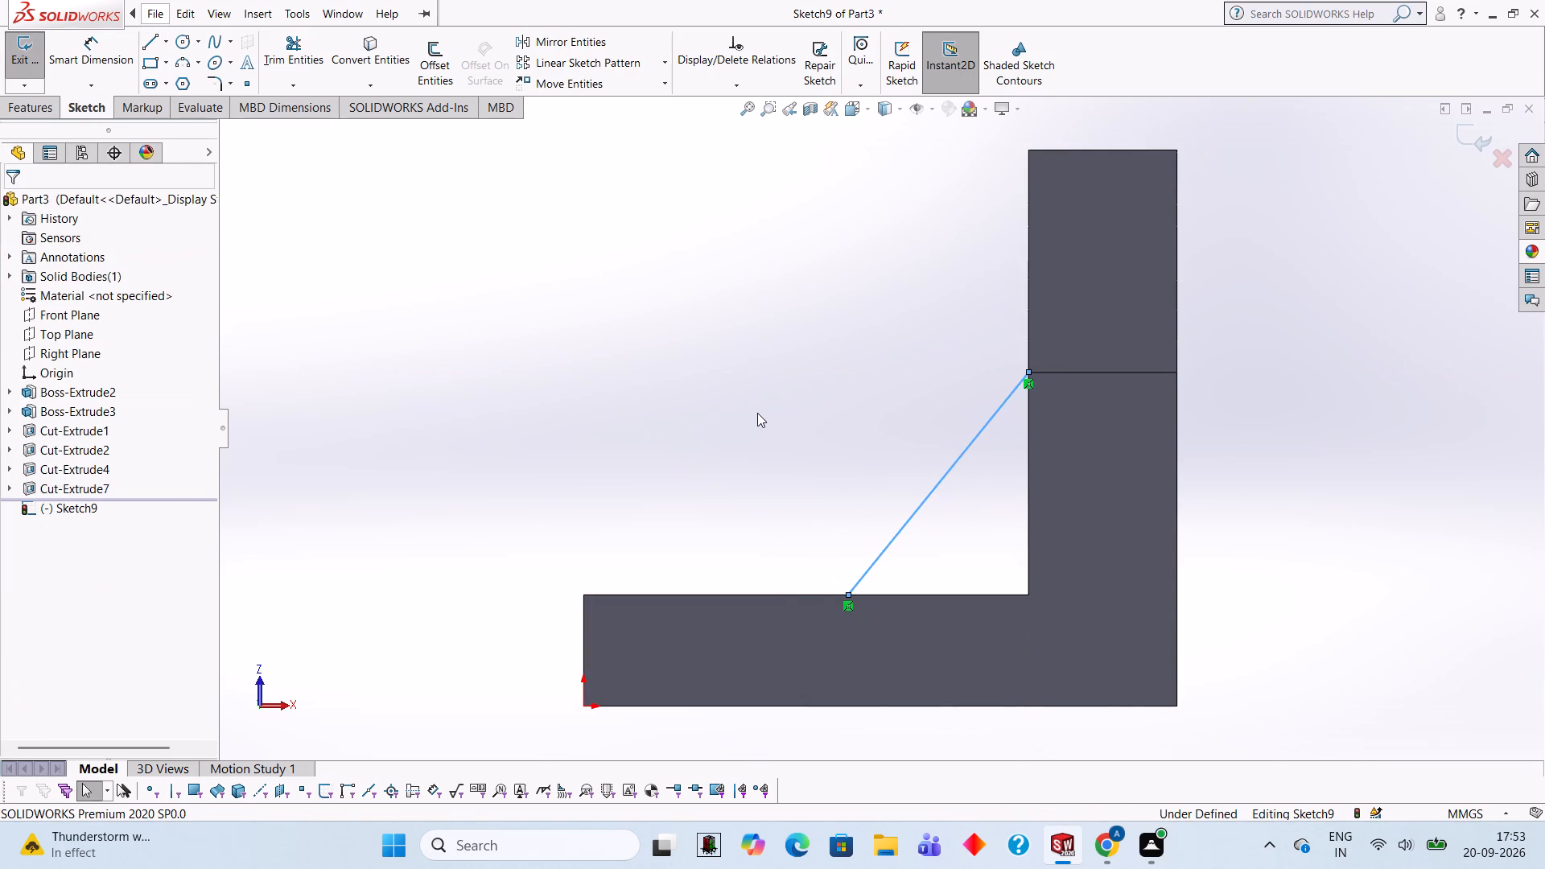
Dimension the horizontal distance from the midpoint of the upright's joint edge to the slanted line's lower end as 30 mm.
left_click(88, 41)
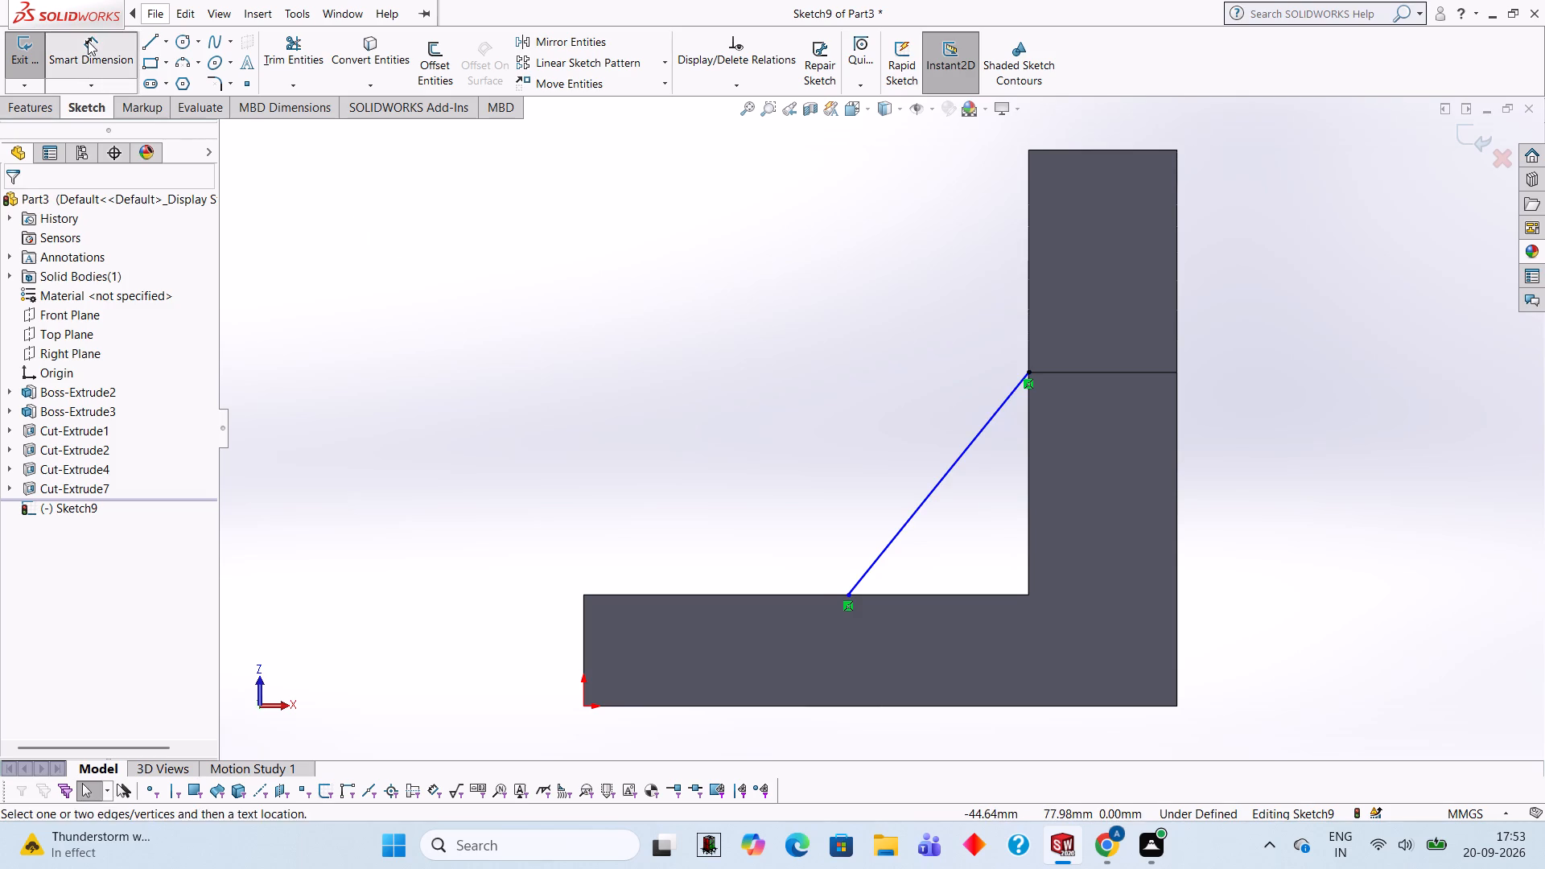
left_click(1101, 370)
left_click(847, 595)
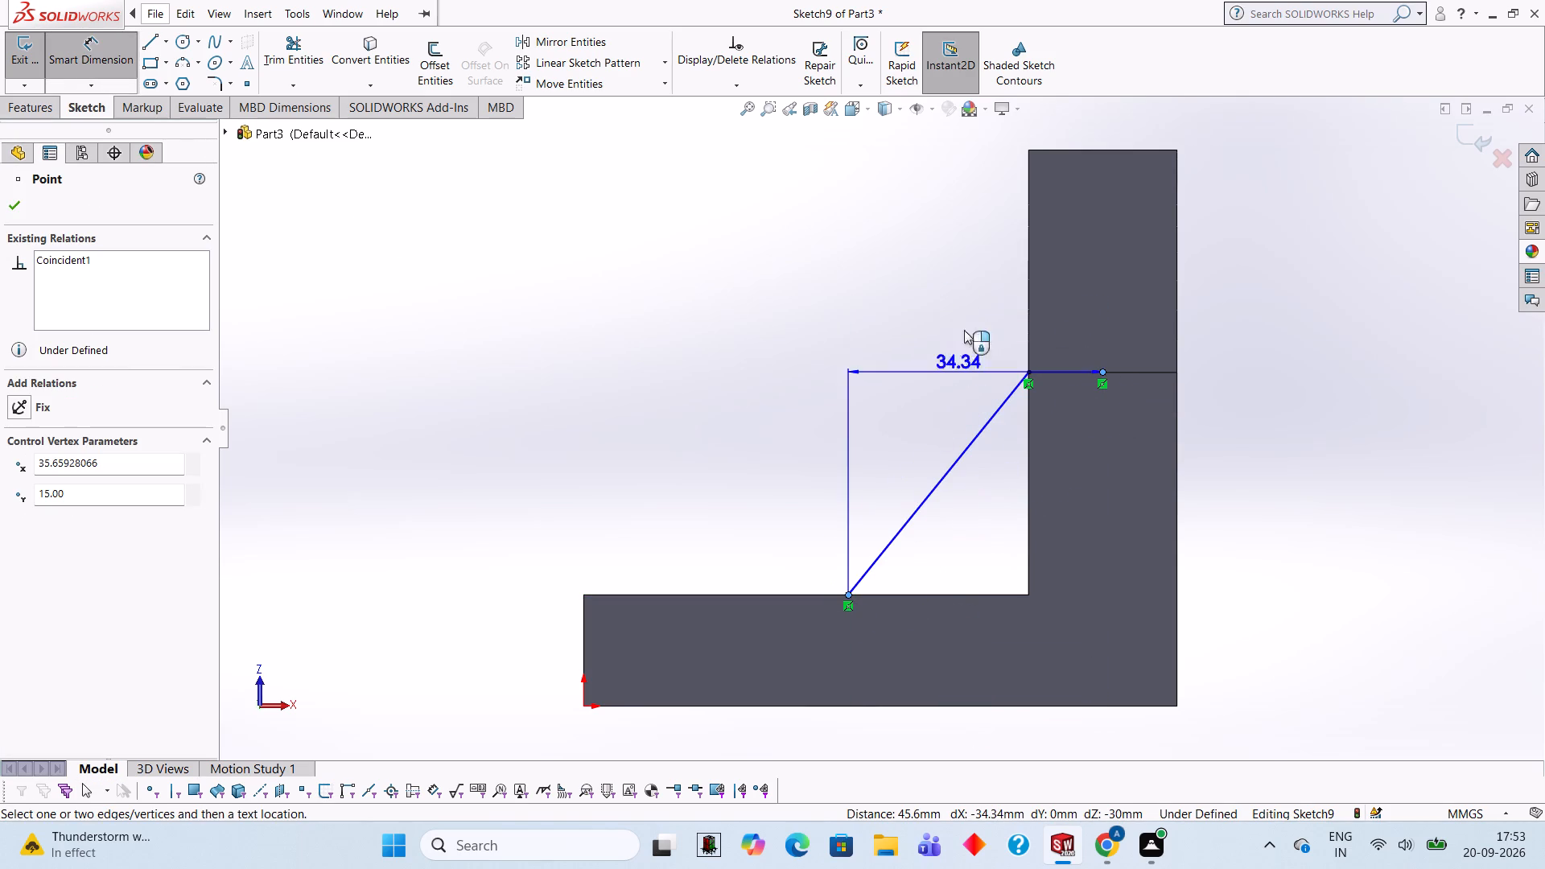
left_click(968, 299)
type("30")
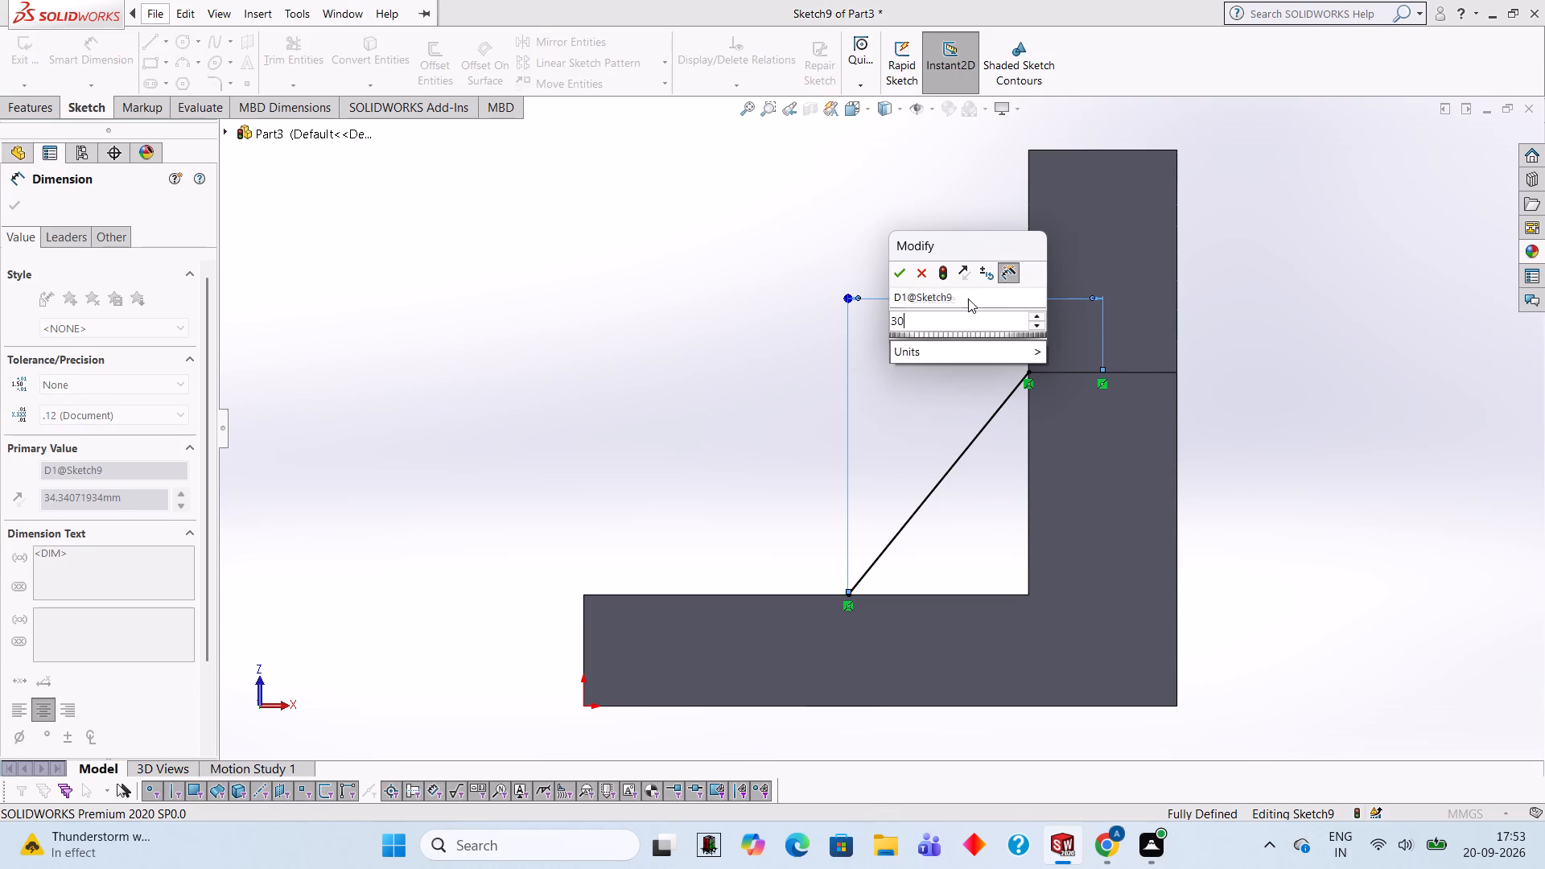
key("Return")
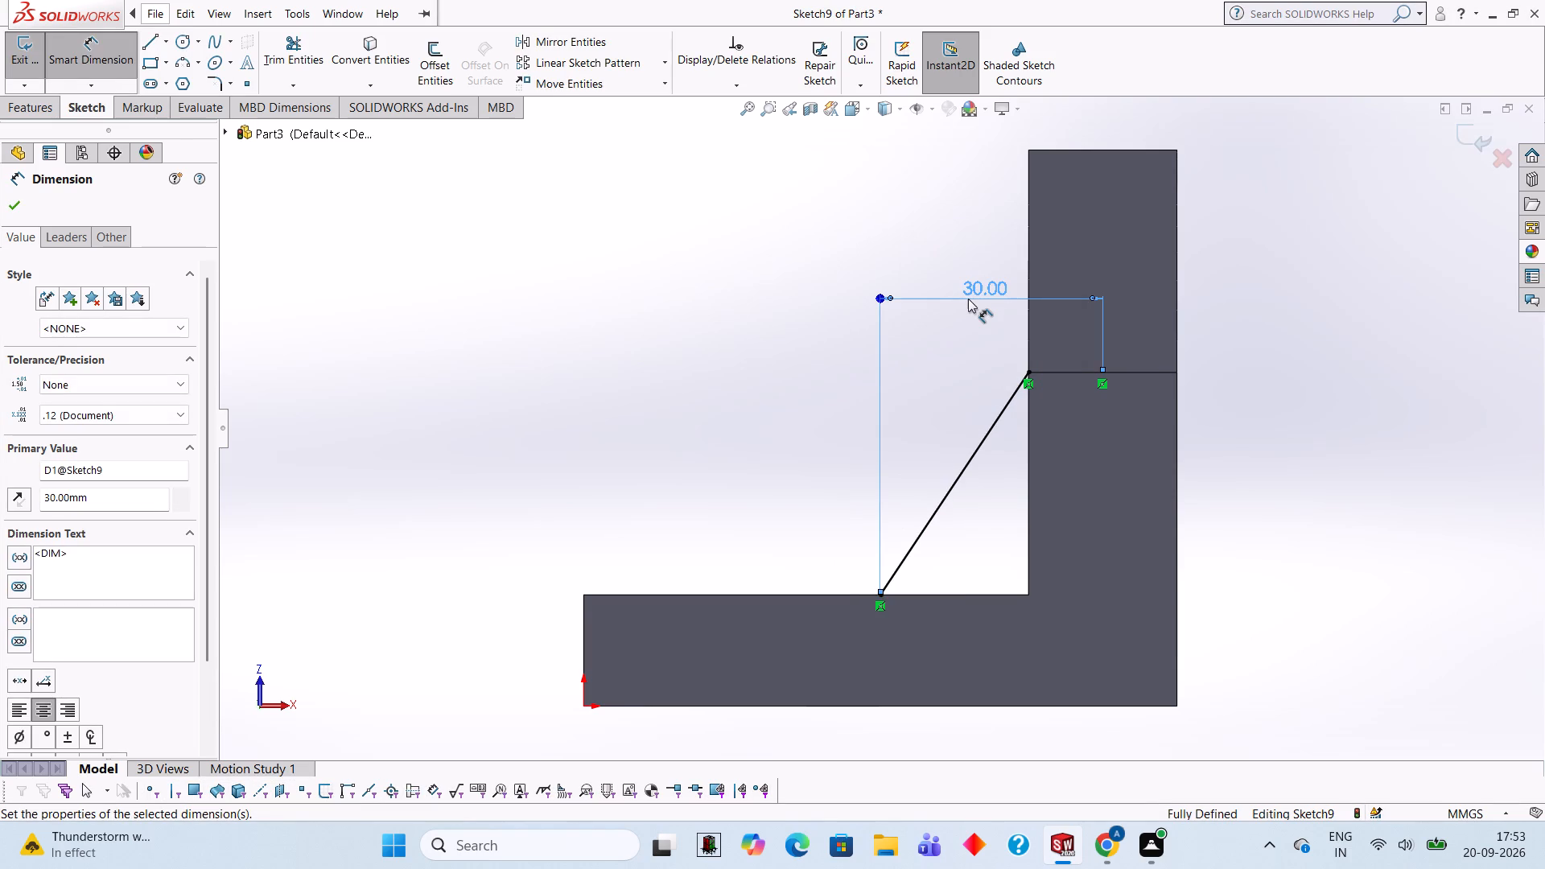
key("Escape")
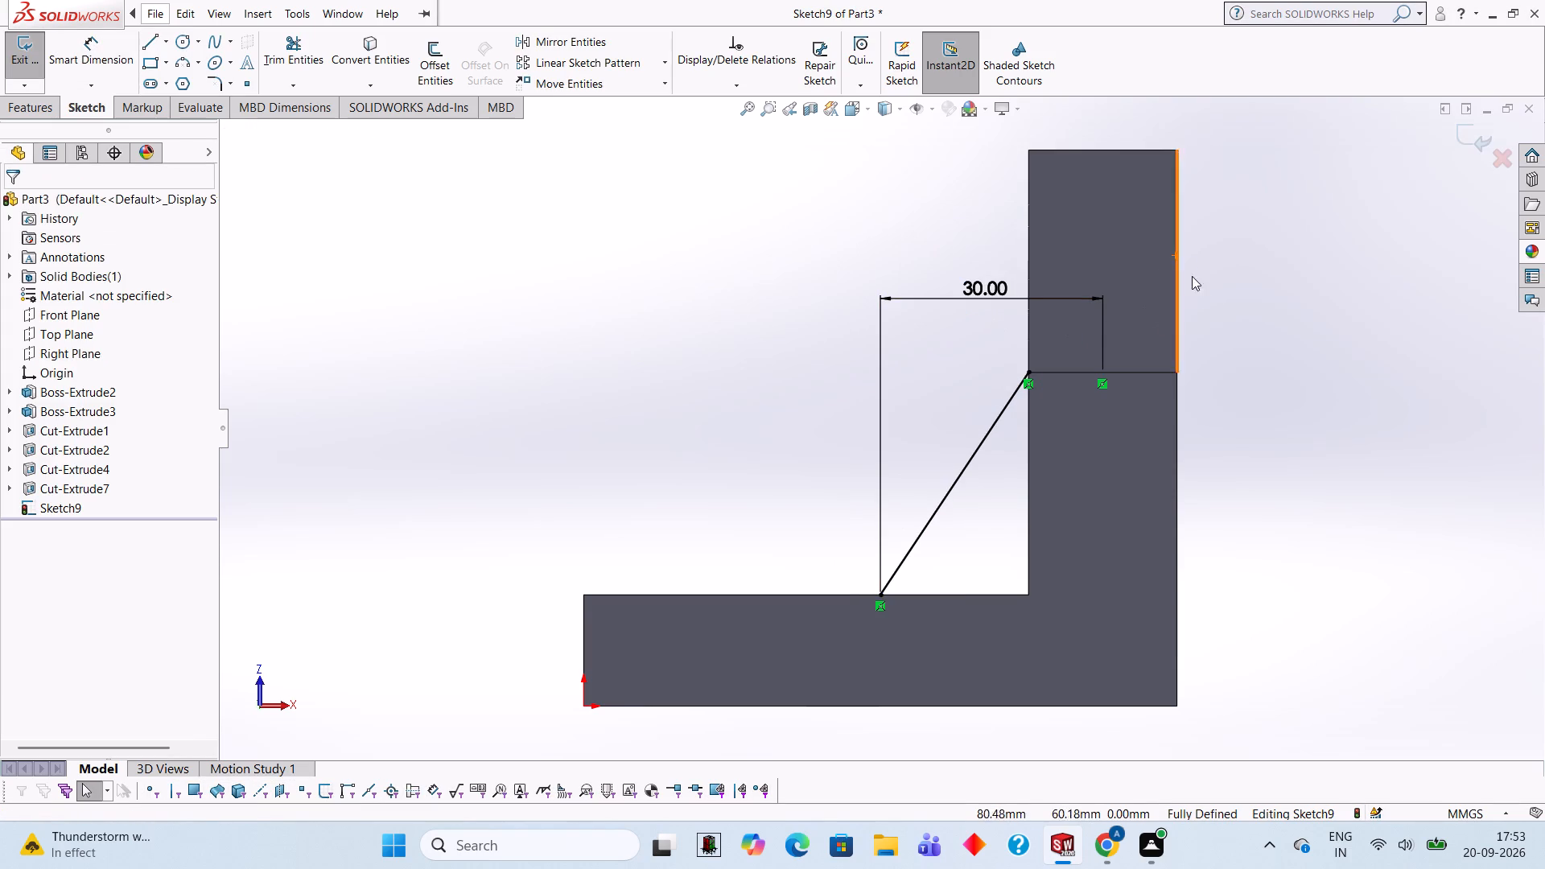
left_click(1217, 339)
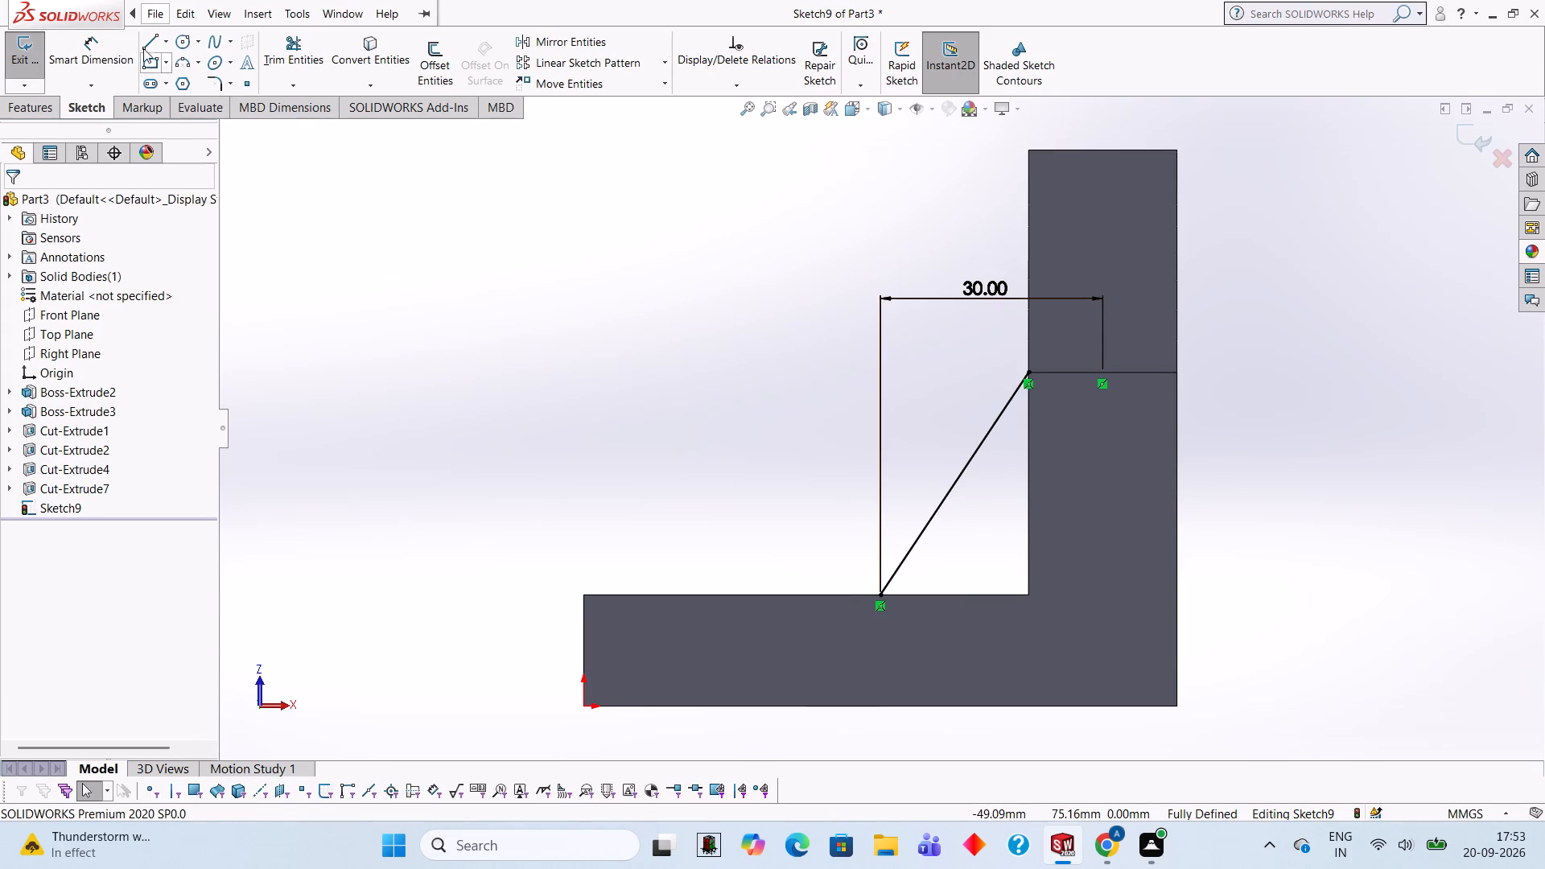
Close the rib triangle with a vertical line down the upright's inner edge and a 20 mm horizontal line along the plate's upper edge.
left_click(144, 50)
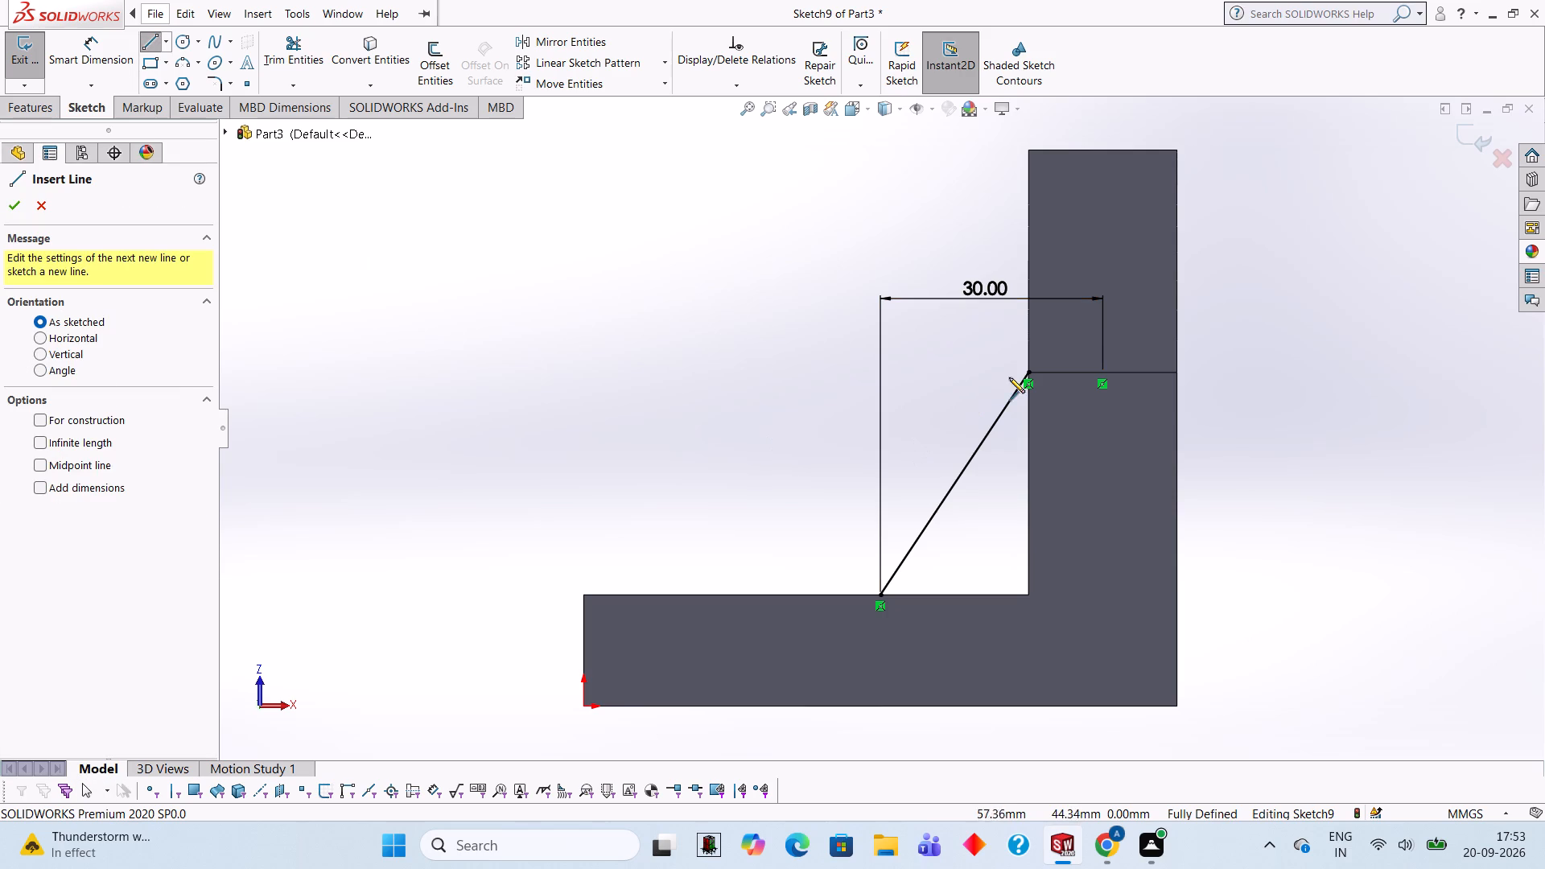
left_click(1031, 373)
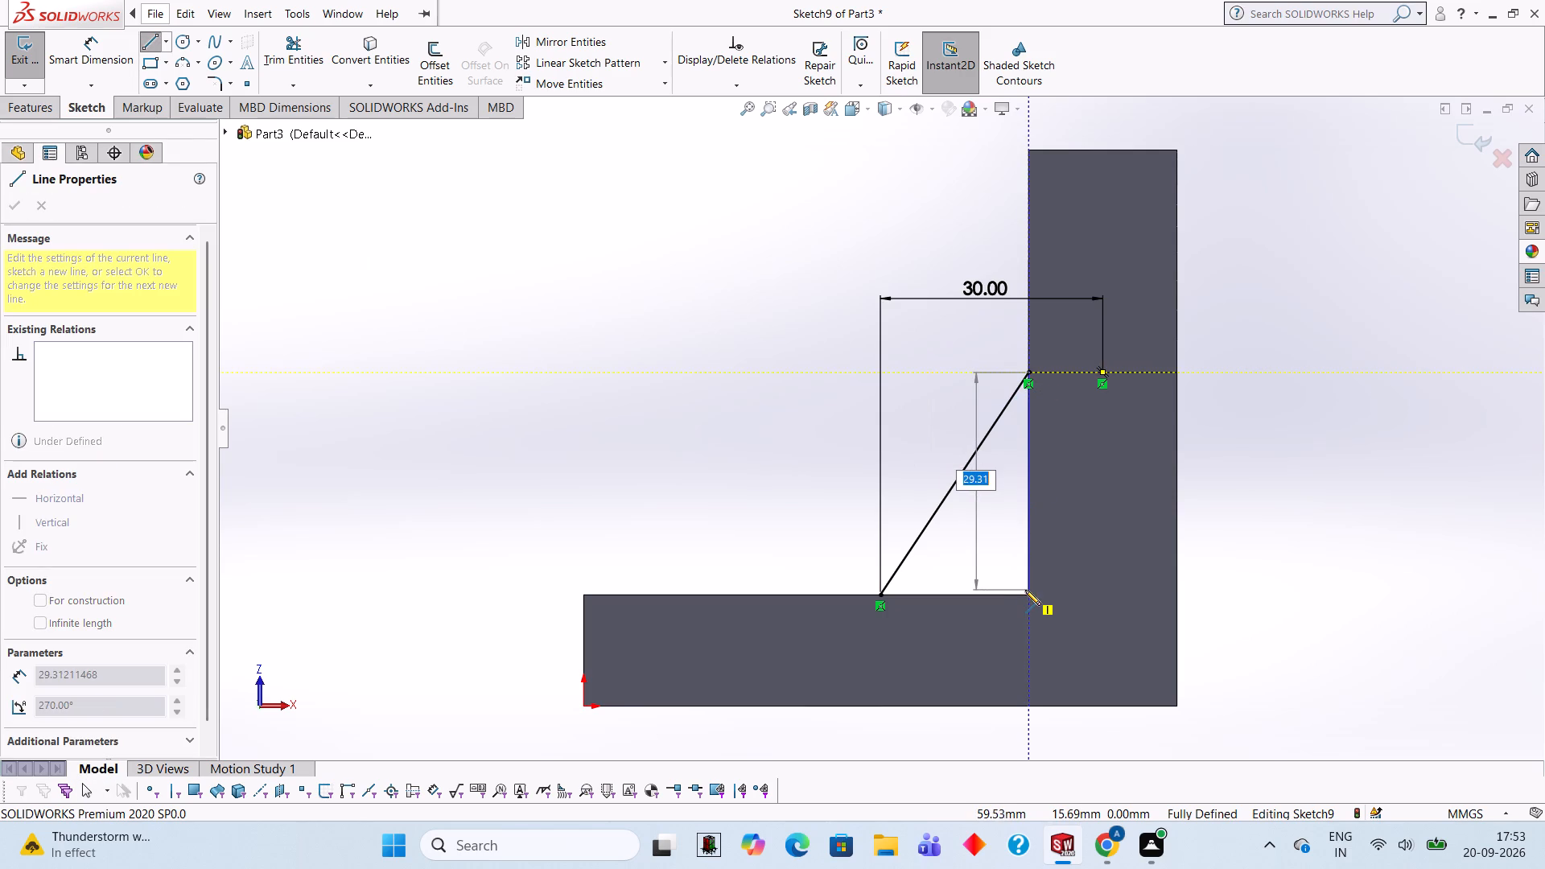
left_click(1027, 595)
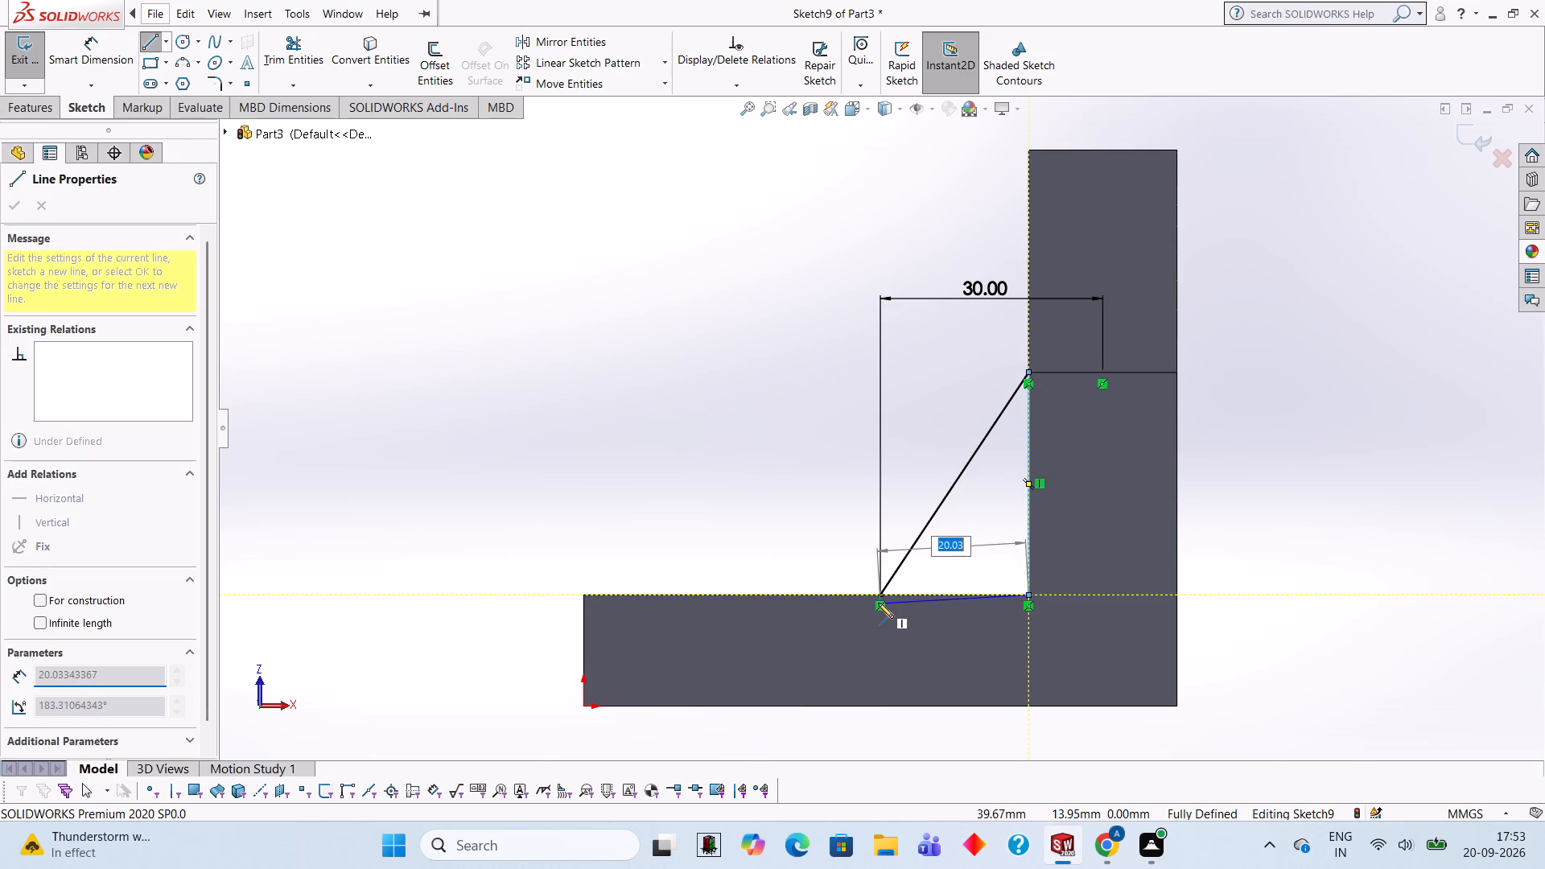
left_click(877, 595)
left_click(713, 411)
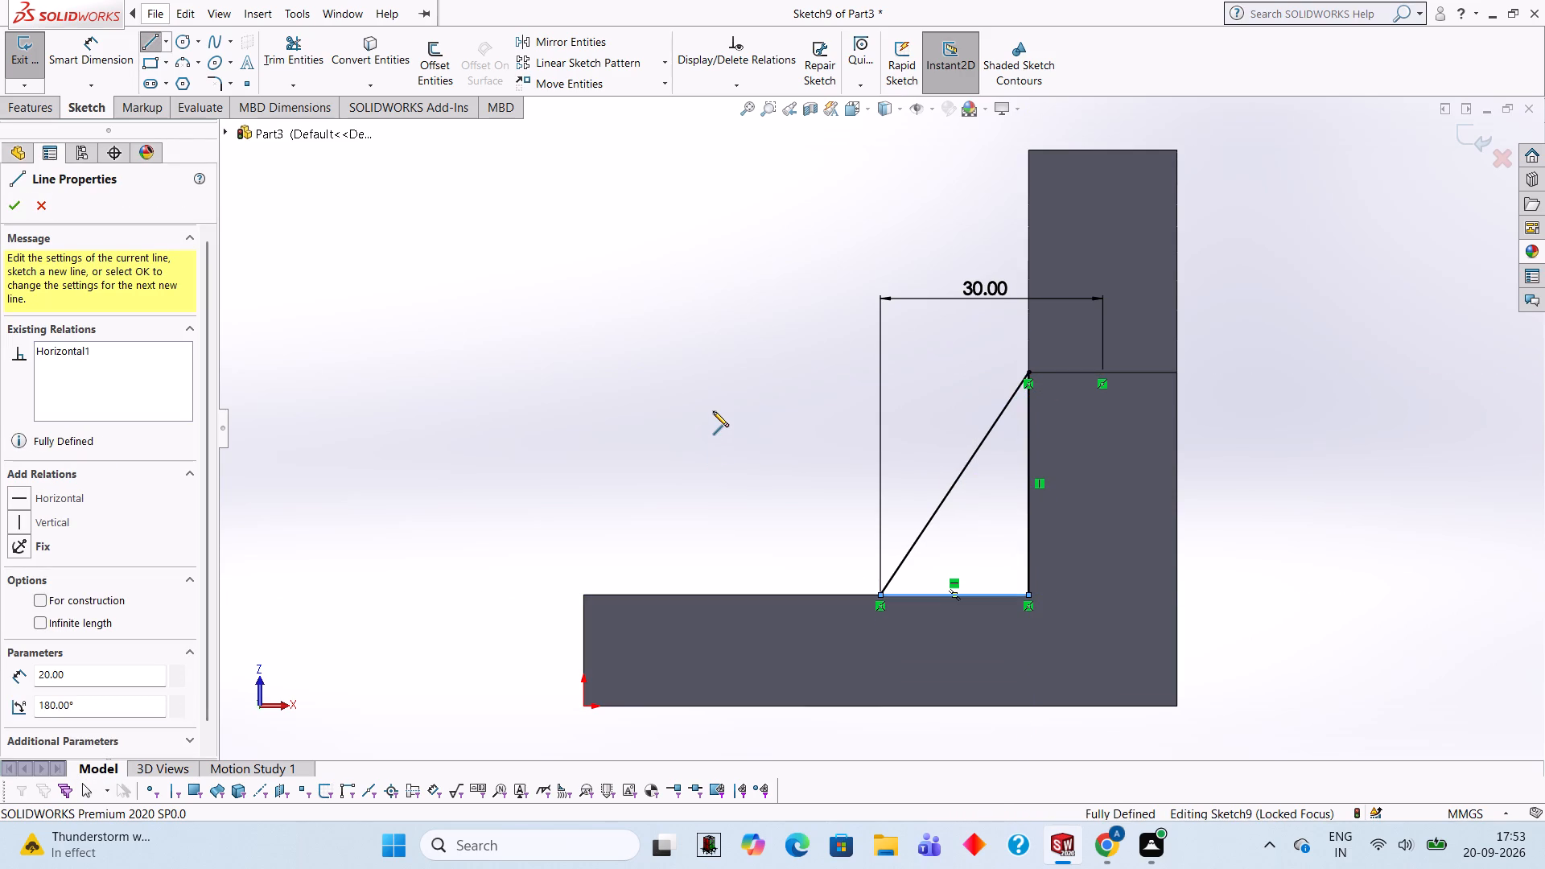
left_click(713, 411)
key("Escape")
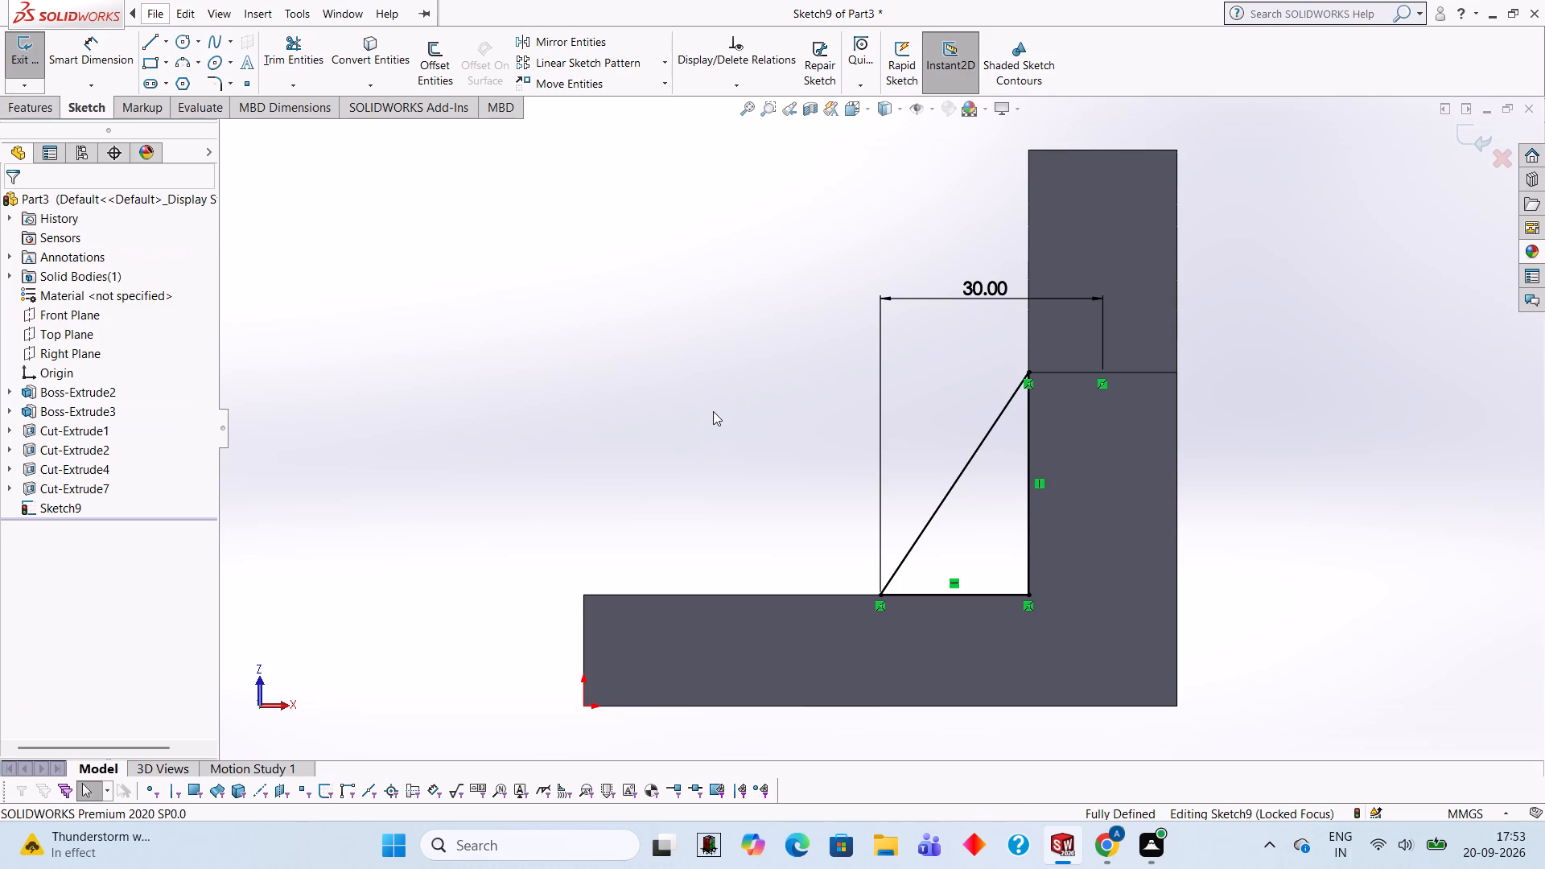
Extrude the triangular rib profile blind 10 mm, reversed inward from the side face and merged with the bracket.
left_click(32, 113)
left_click(32, 86)
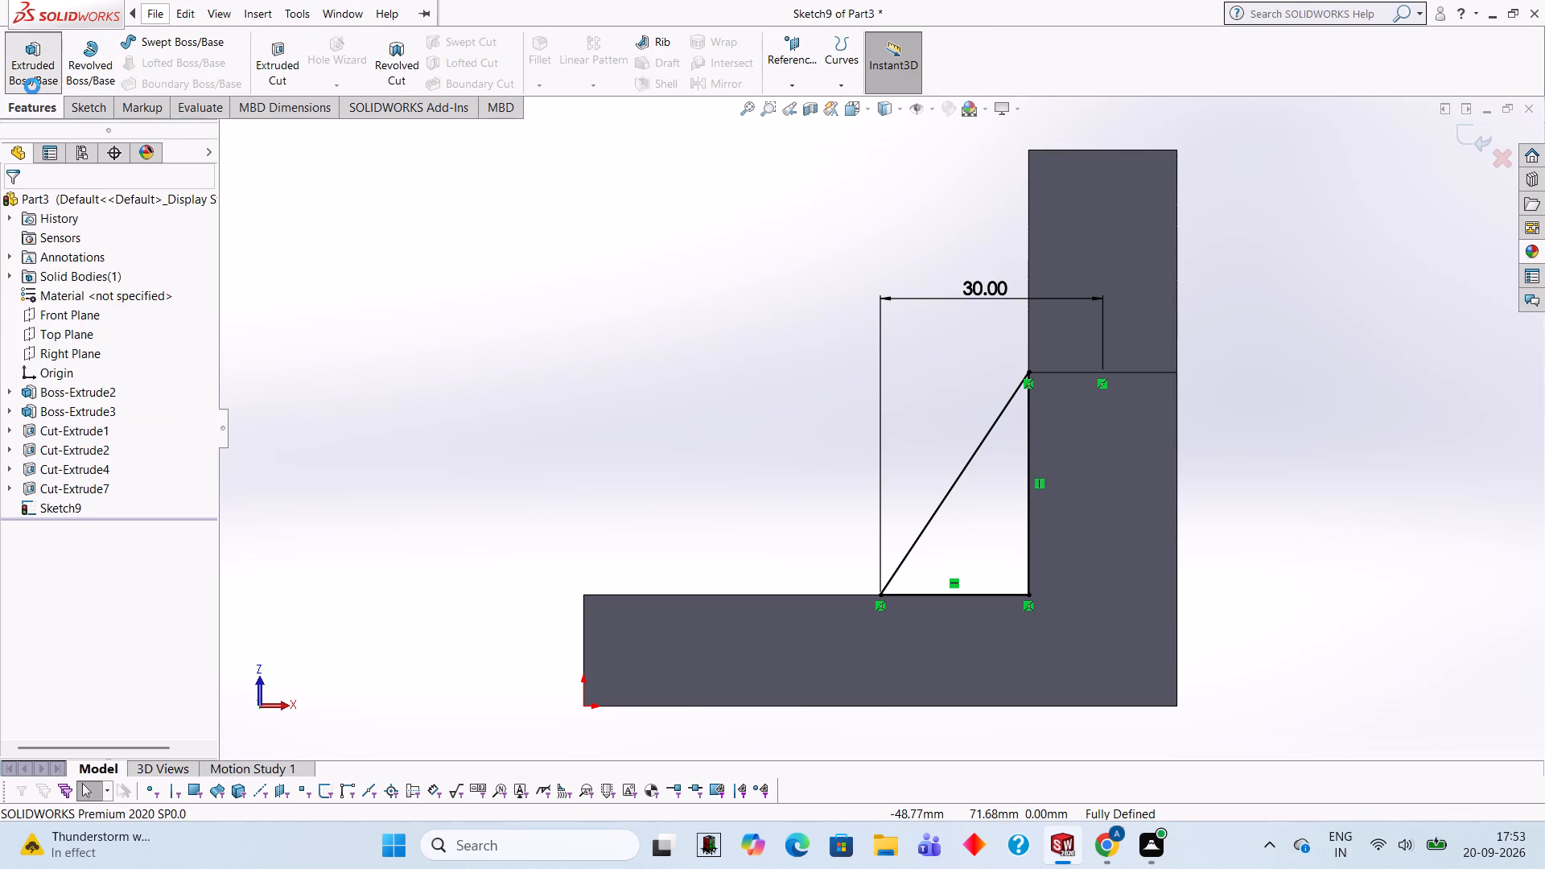
middle_click_drag(438, 243, 517, 409)
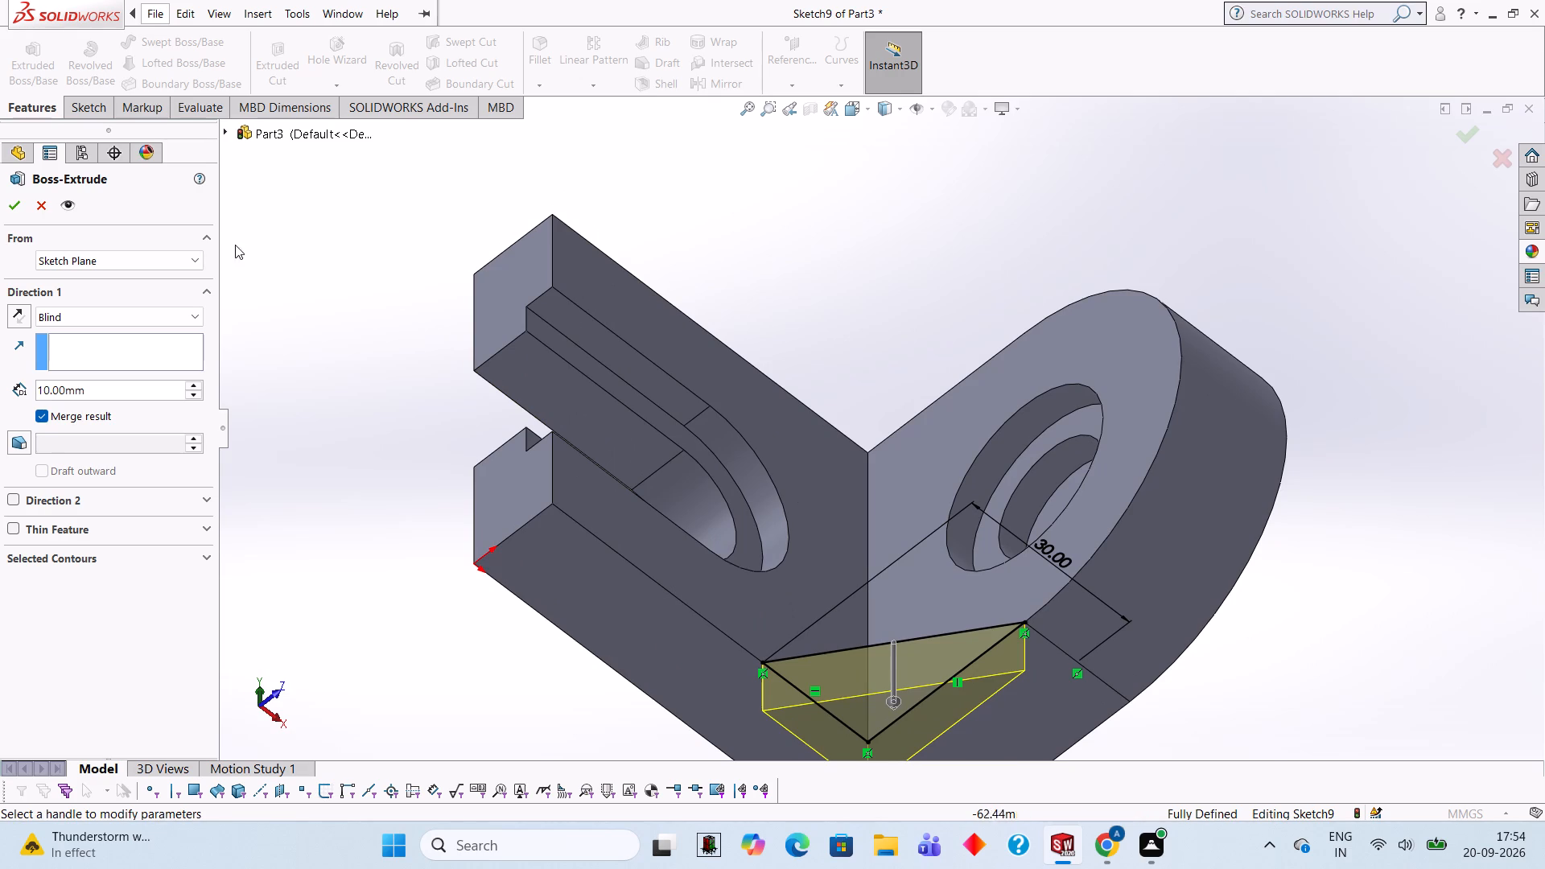
left_click(18, 322)
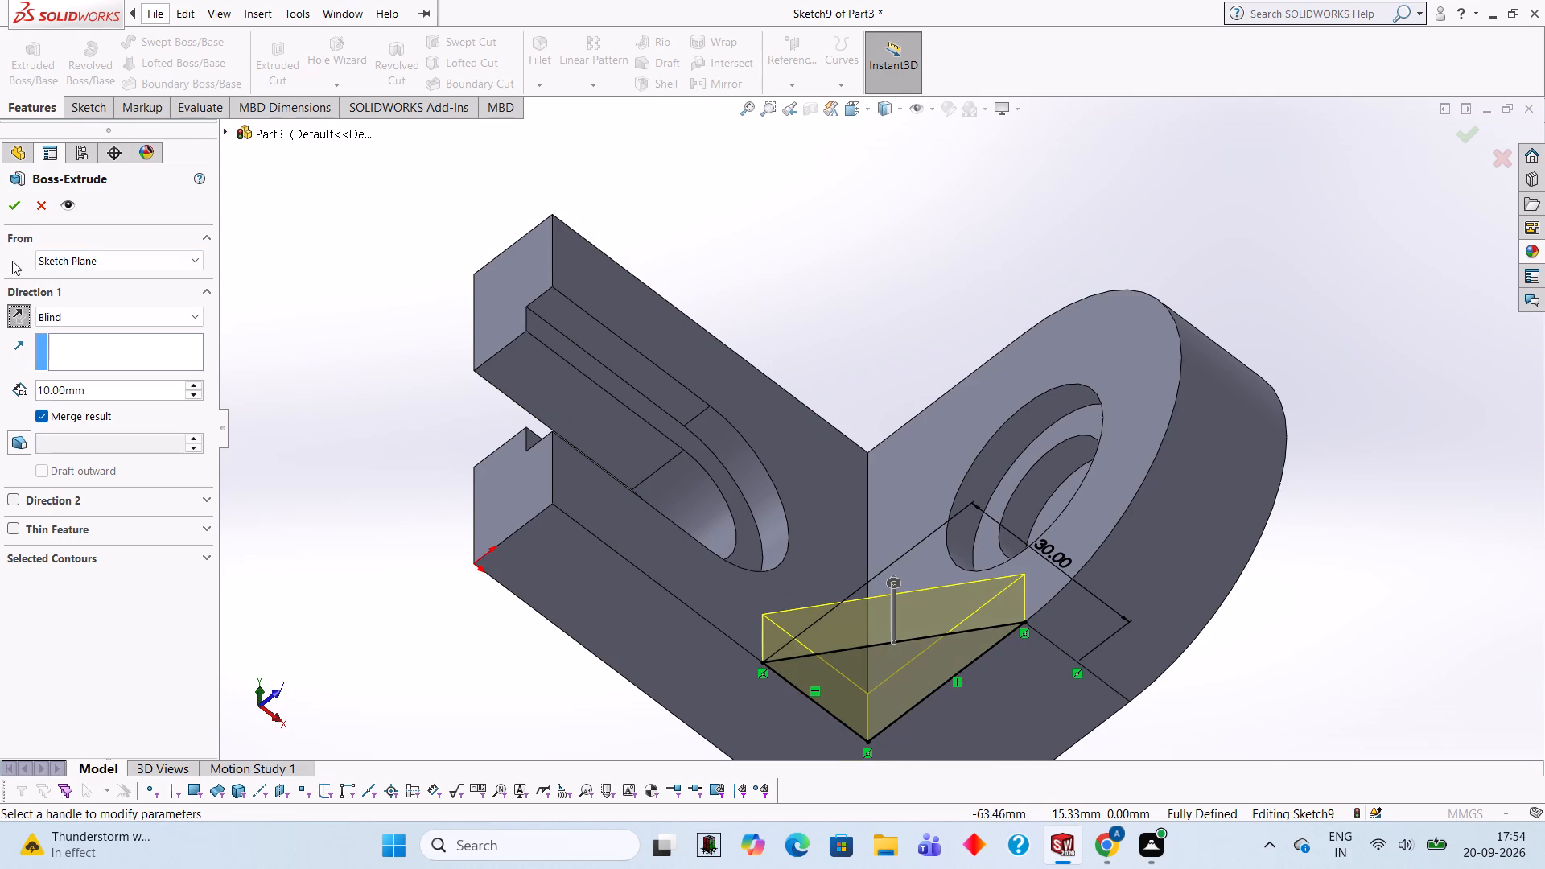
left_click(15, 204)
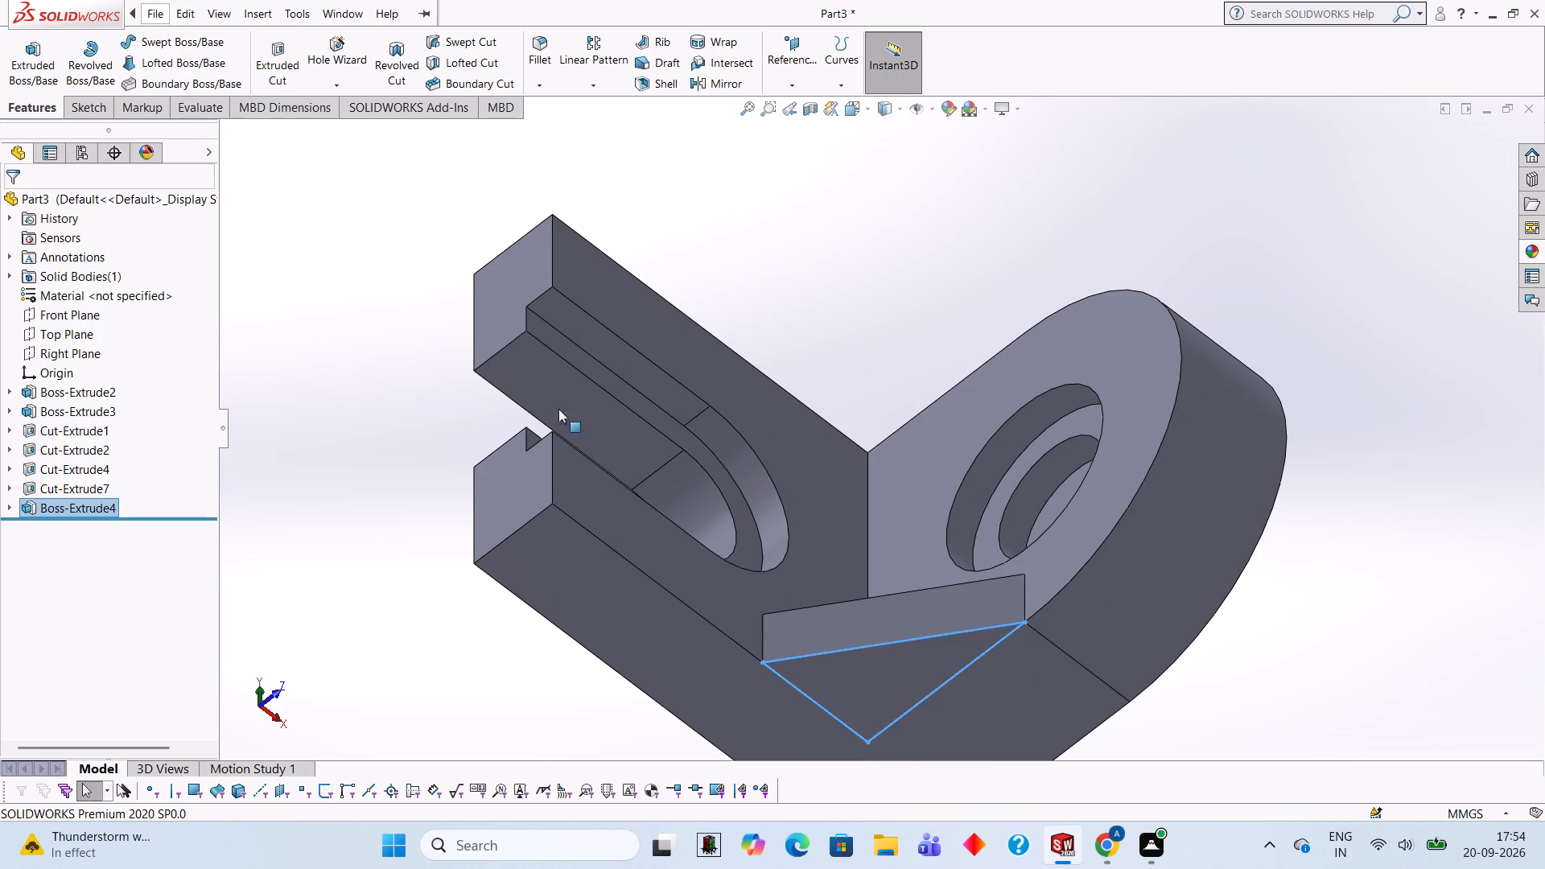
On the opposite L-shaped side face, sketch a closed triangle in the inner corner, 20 mm along the plate and 30 mm along the upright.
scroll(628, 430, "down", 1)
middle_click_drag(628, 430, 632, 364)
left_click(863, 257)
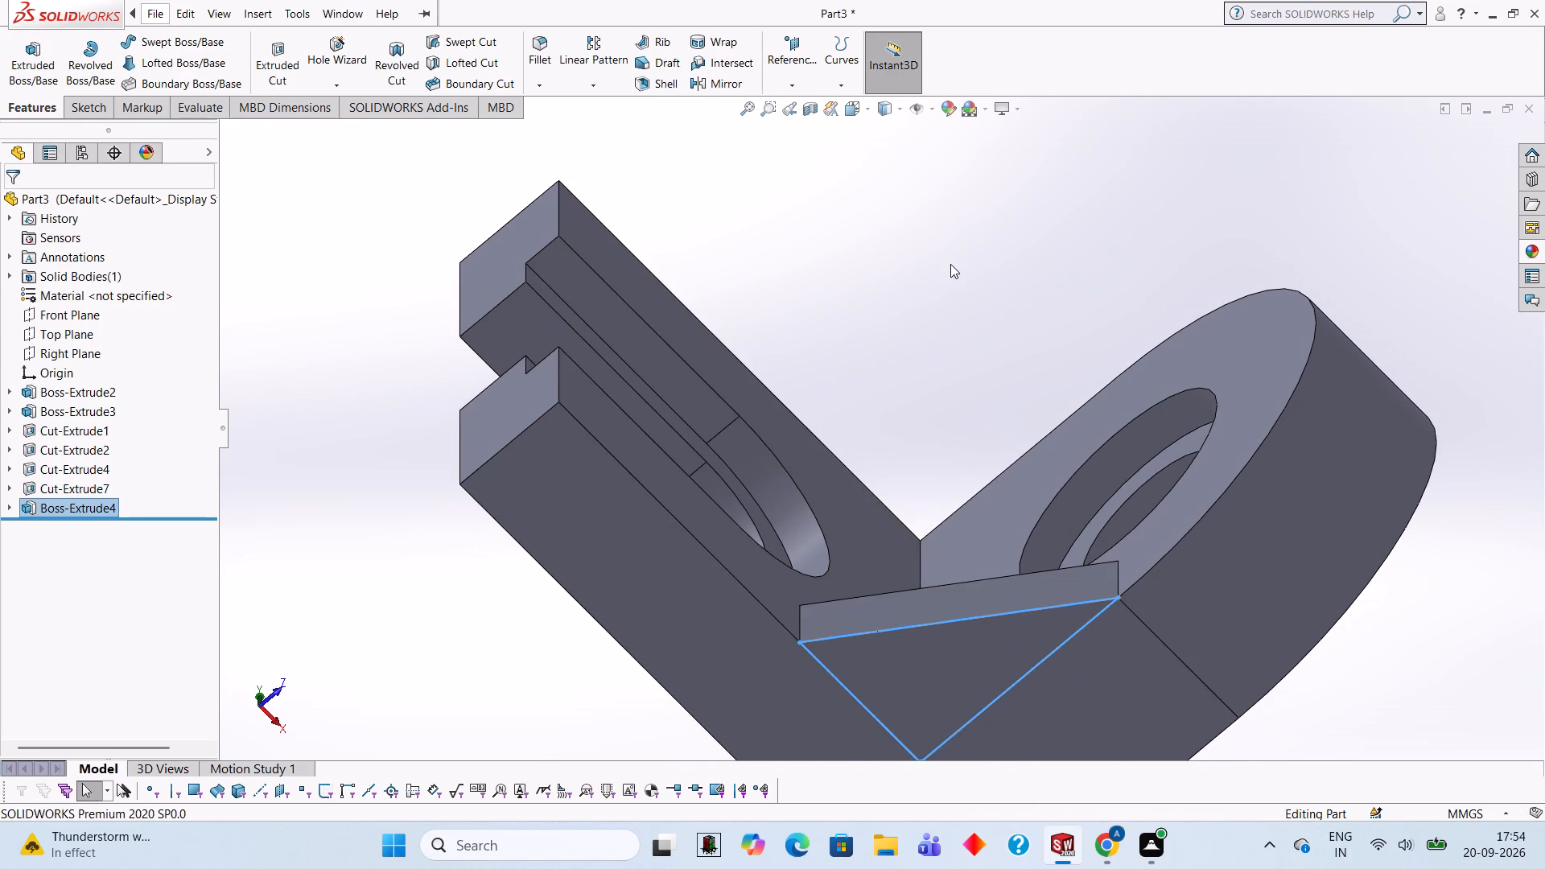
middle_click_drag(950, 264, 925, 487)
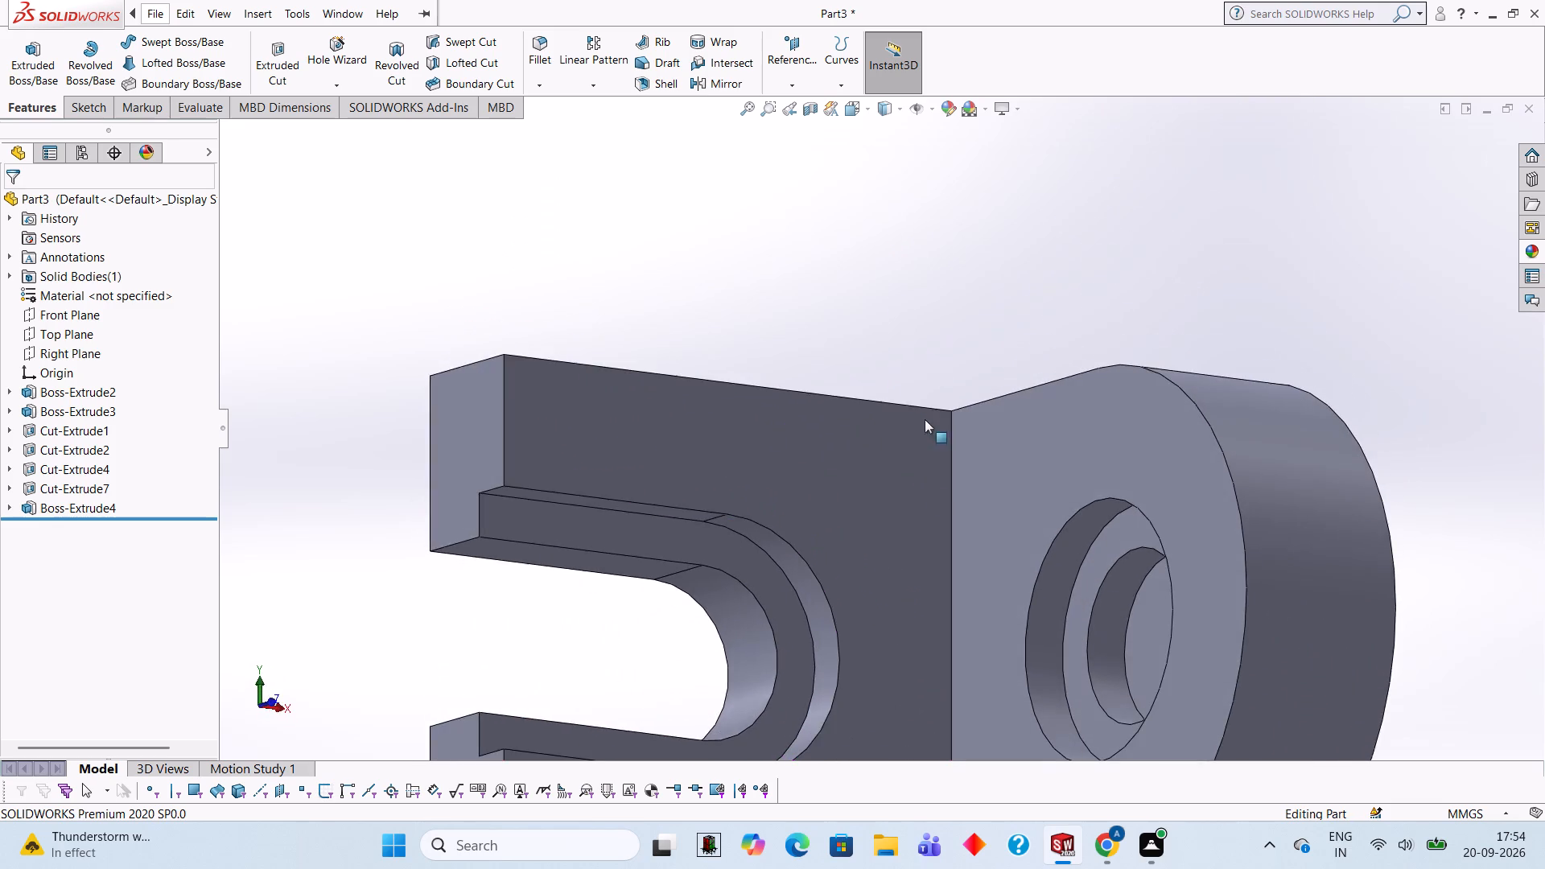
middle_click_drag(926, 306, 576, 587)
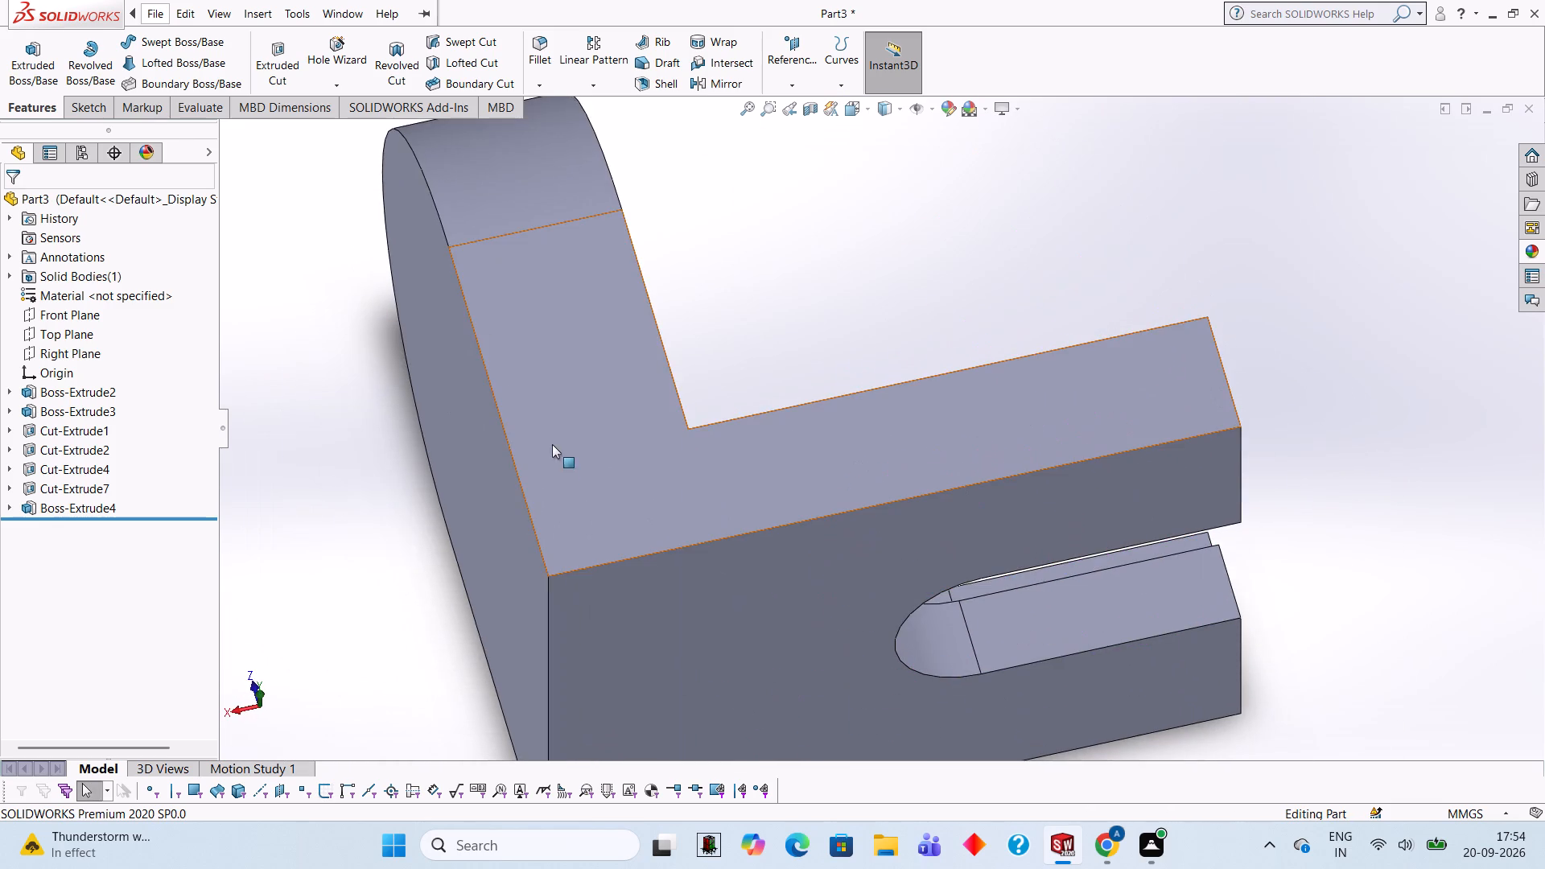
middle_click_drag(590, 336, 578, 516)
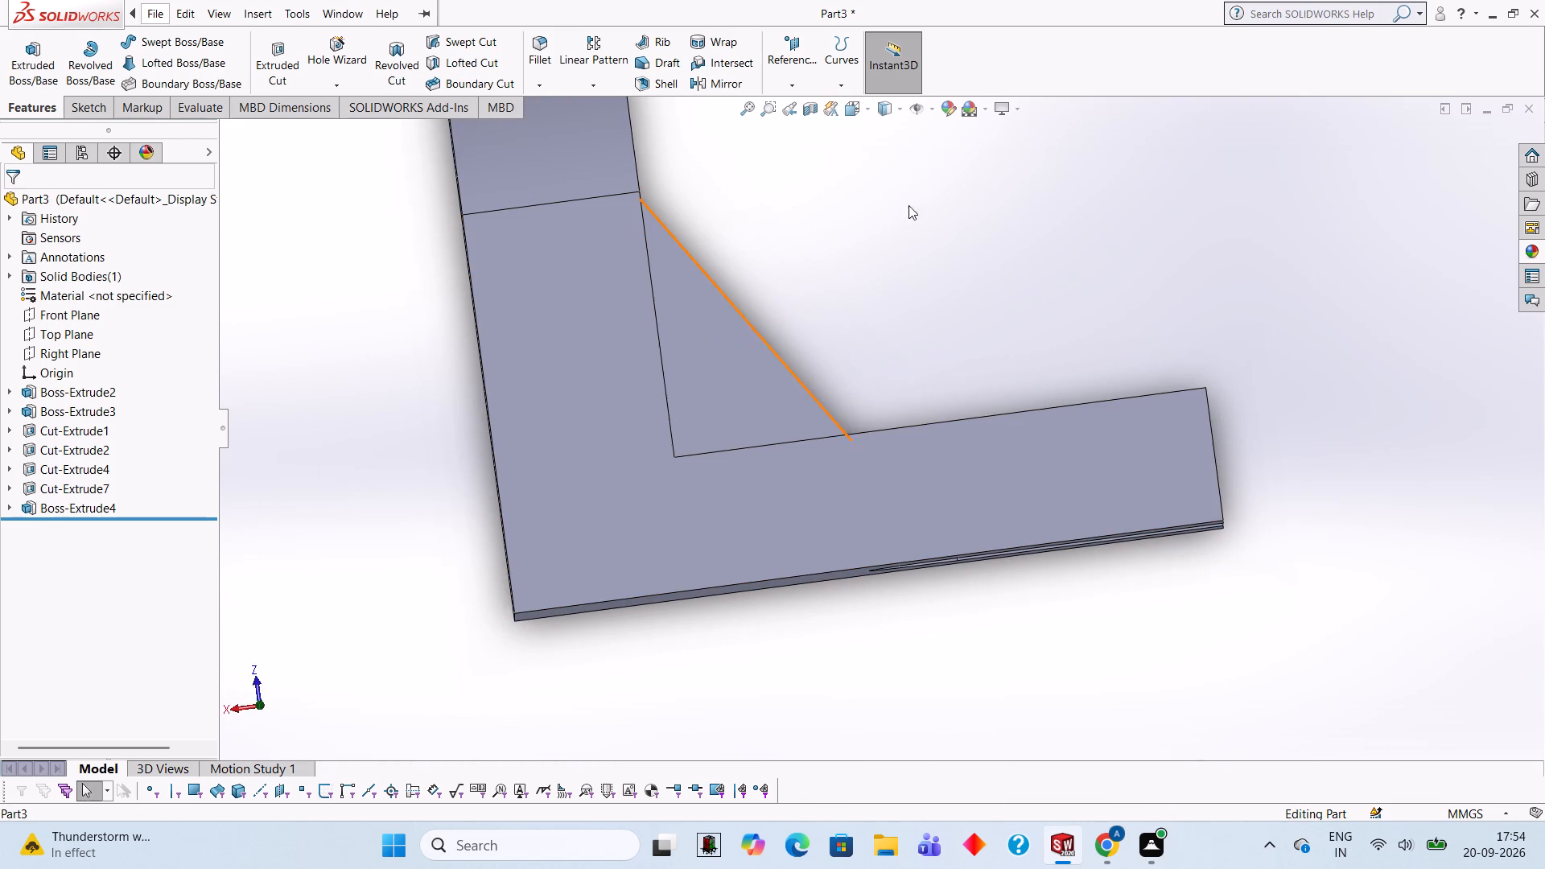
left_click(620, 389)
left_click(686, 334)
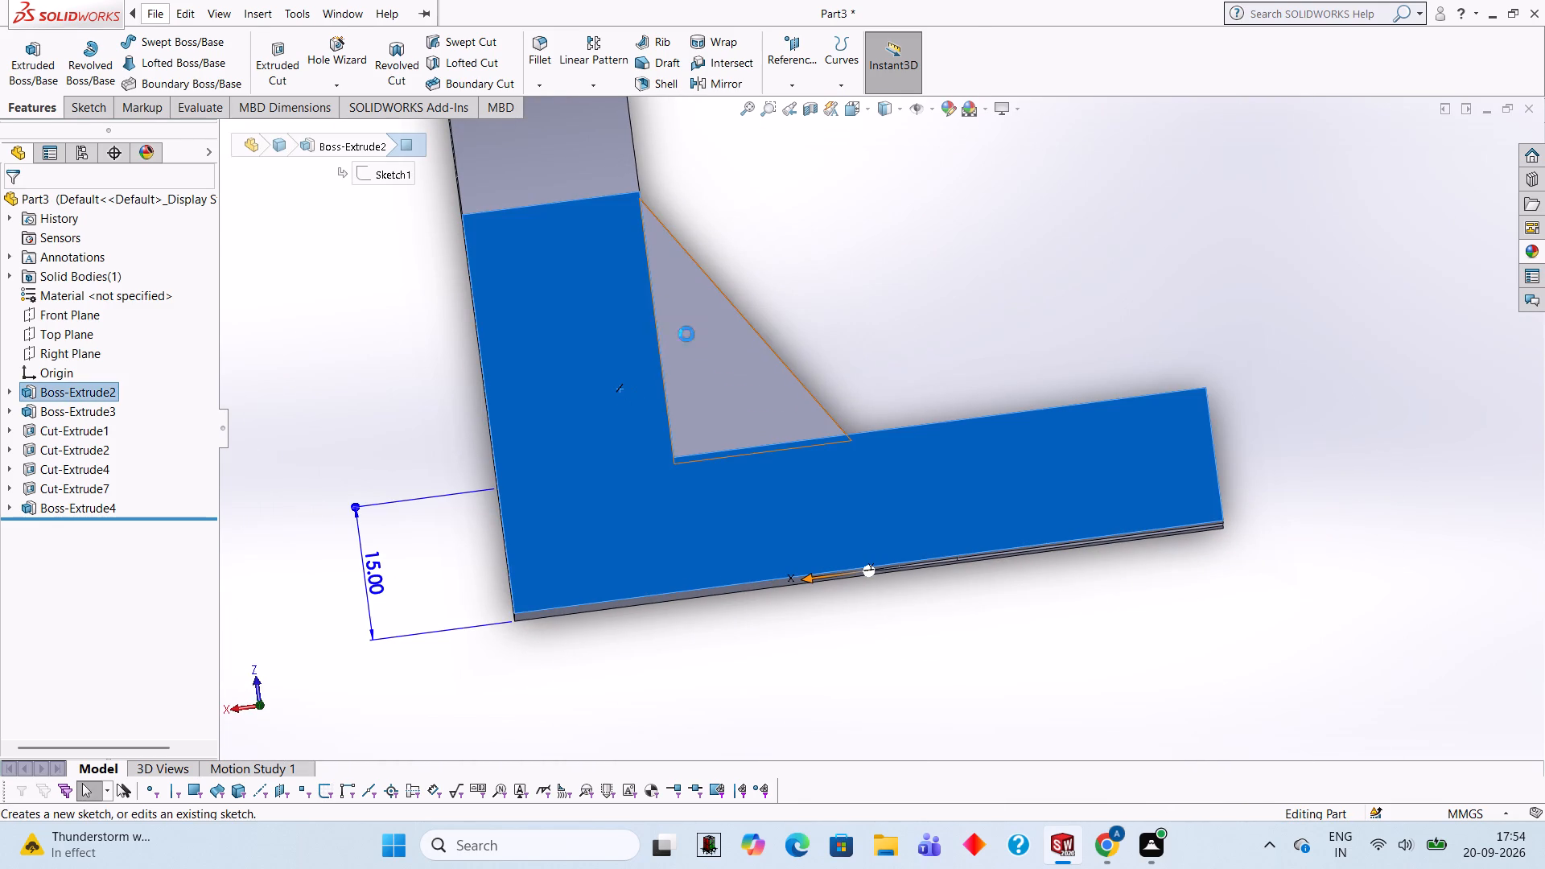
key("ctrl+8")
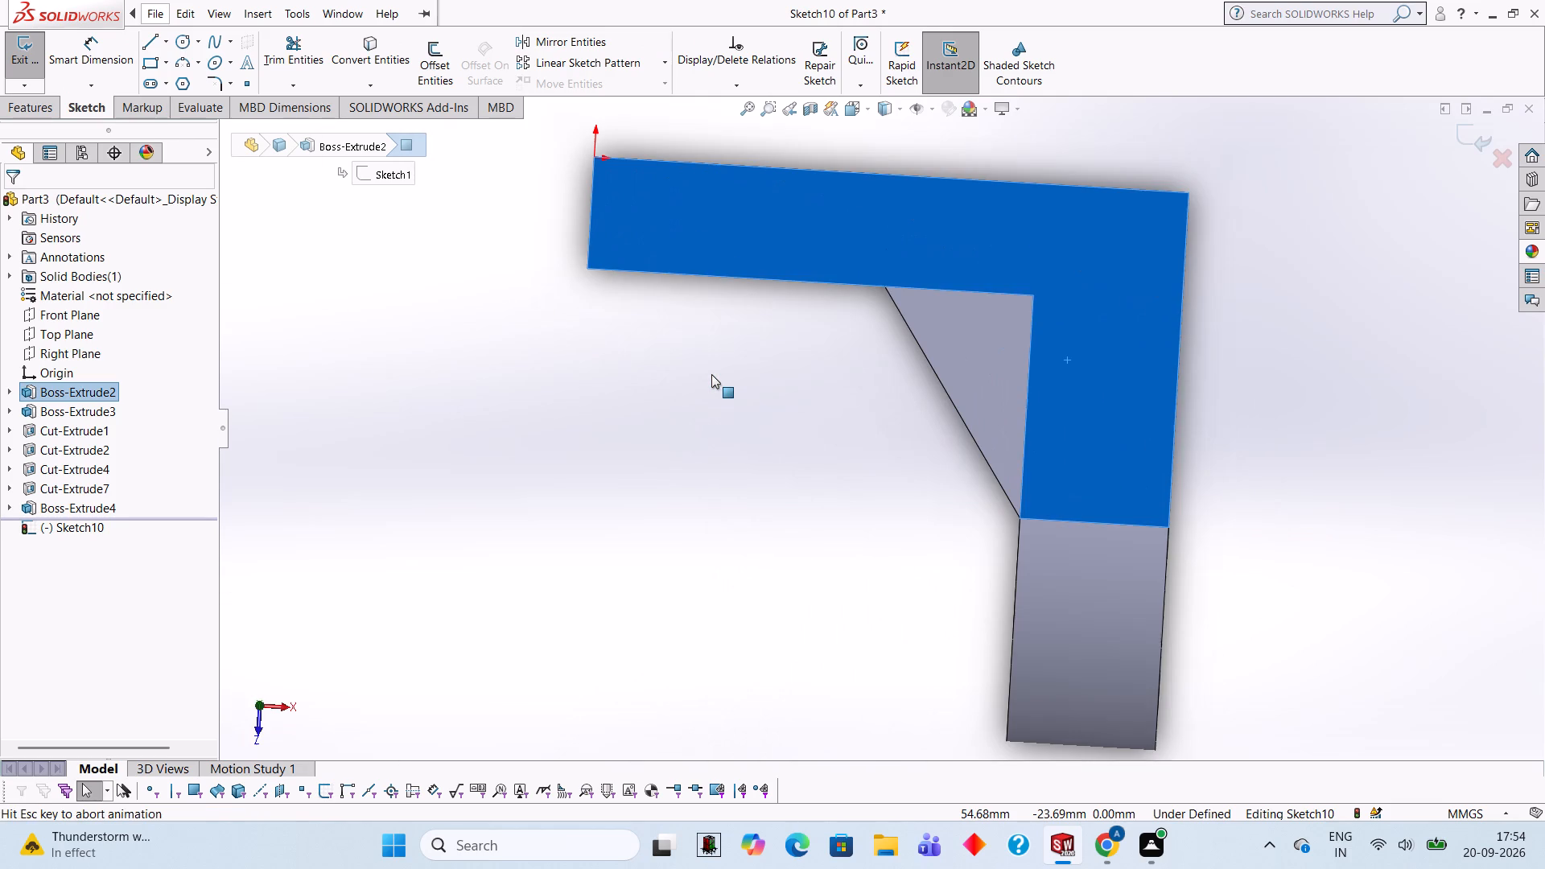
left_click(162, 38)
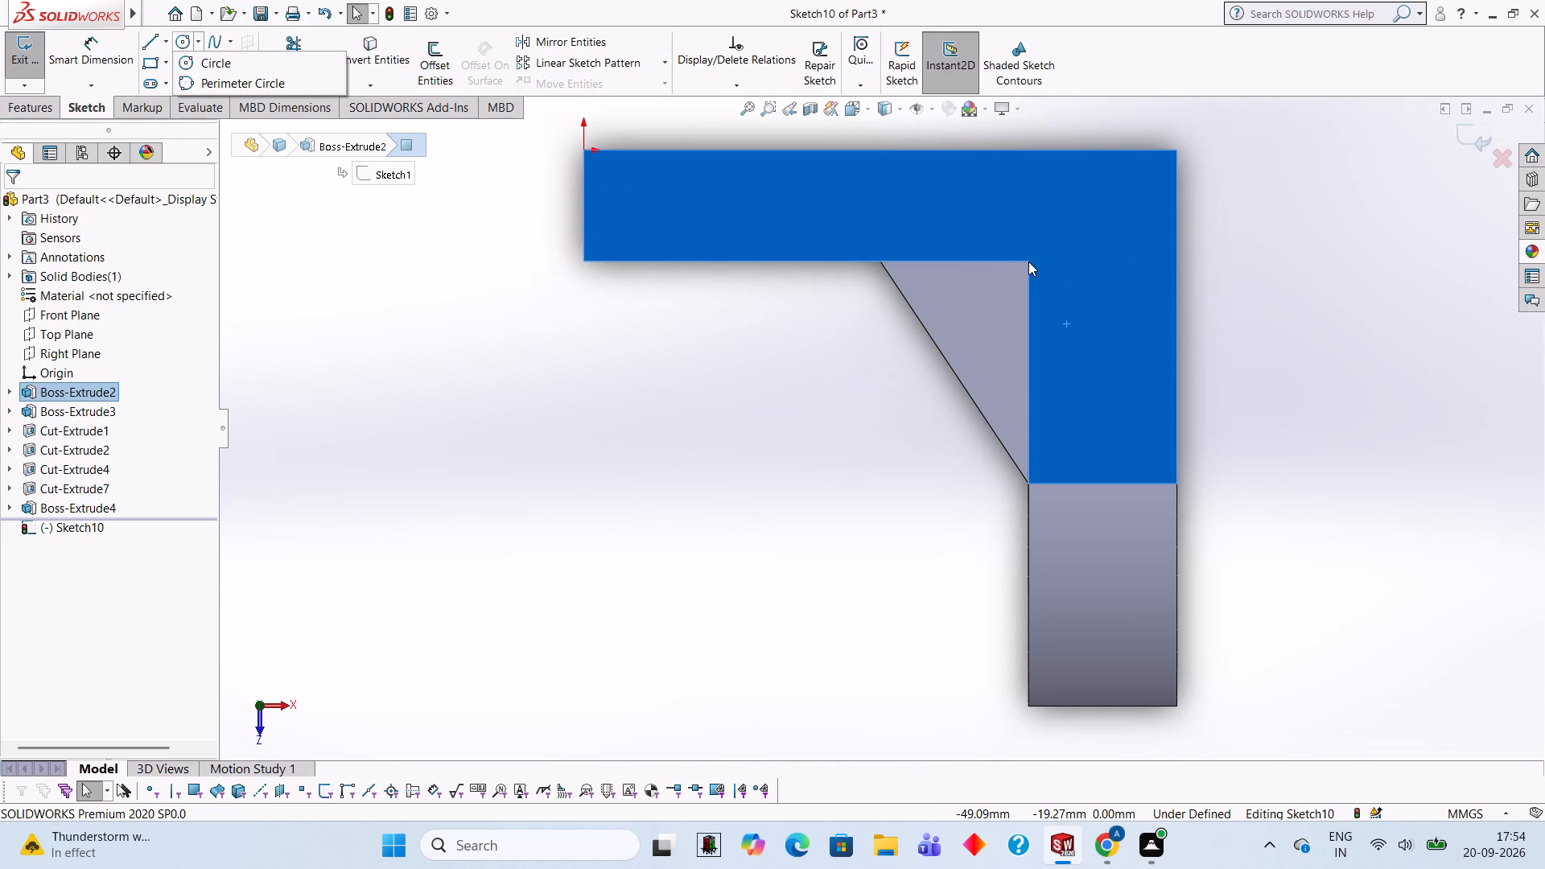
left_click(1280, 290)
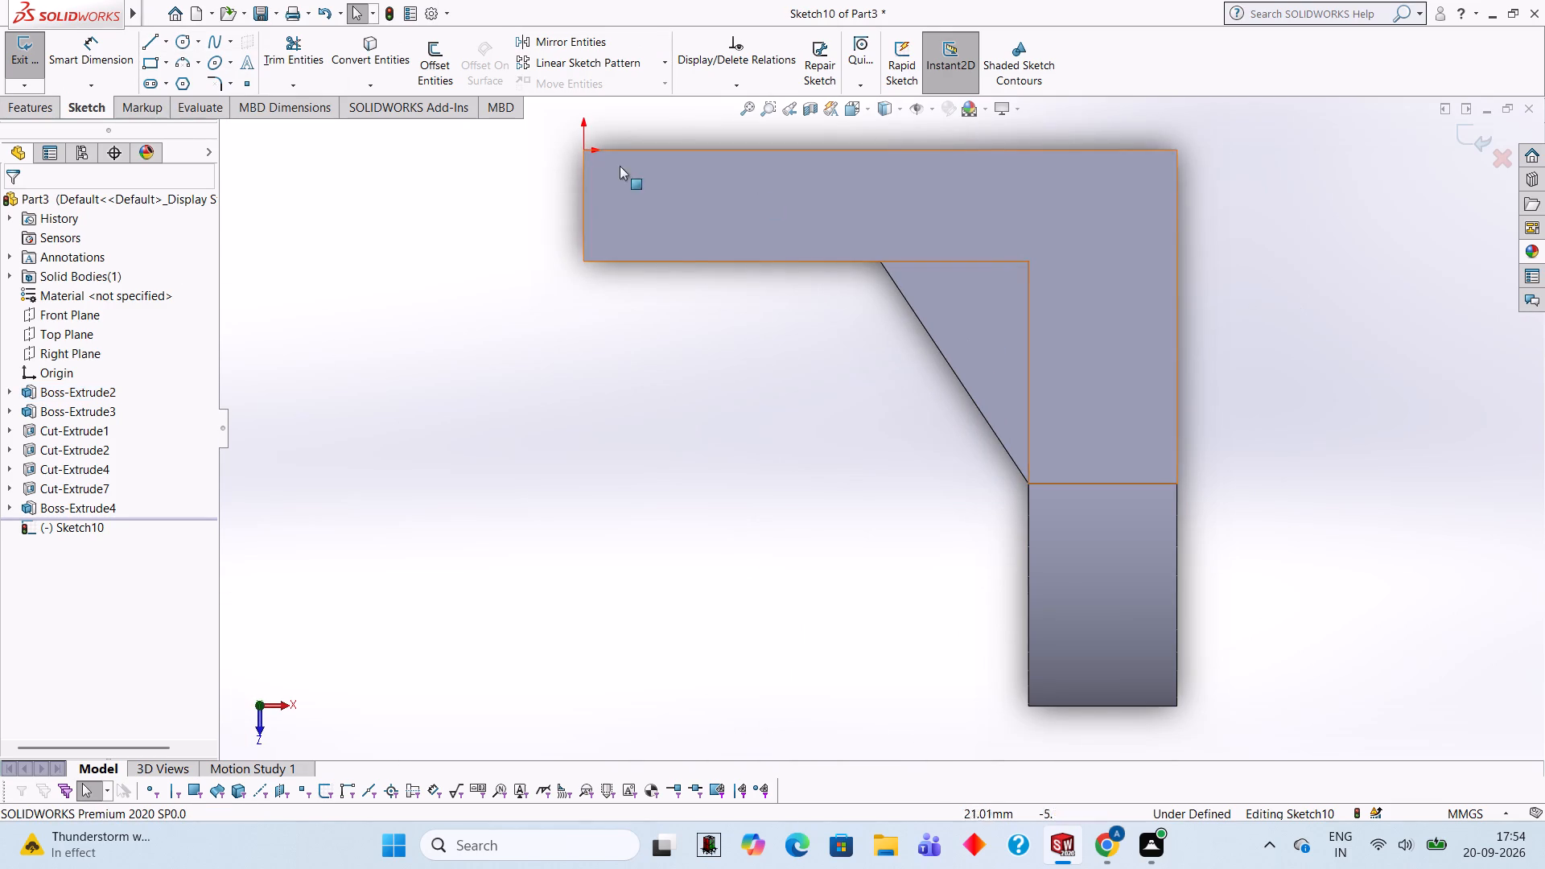
left_click(148, 33)
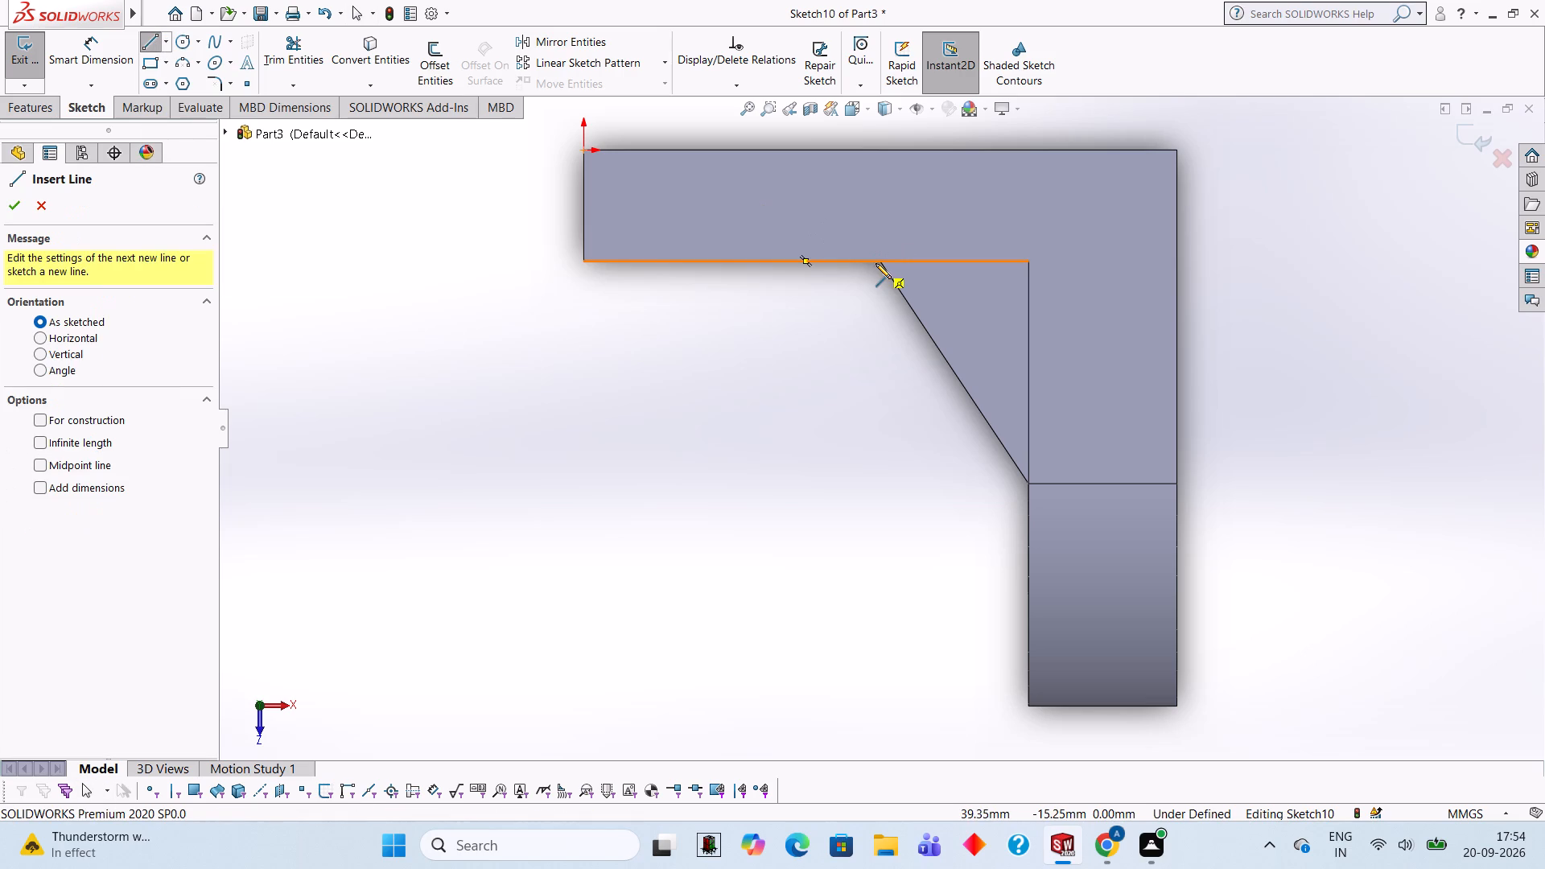
left_click(880, 259)
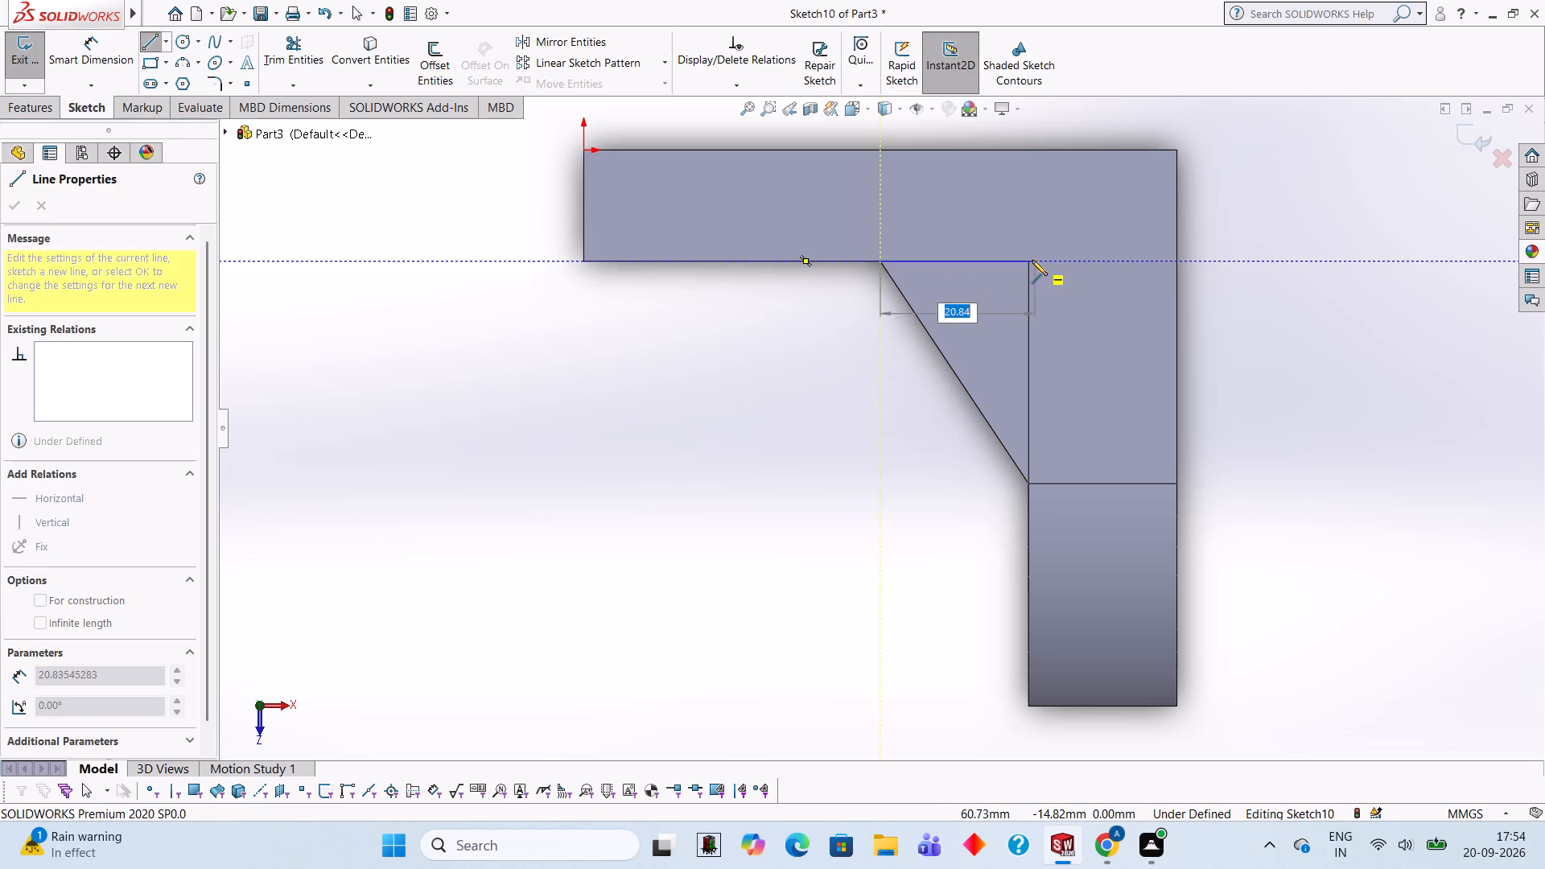
left_click(1028, 260)
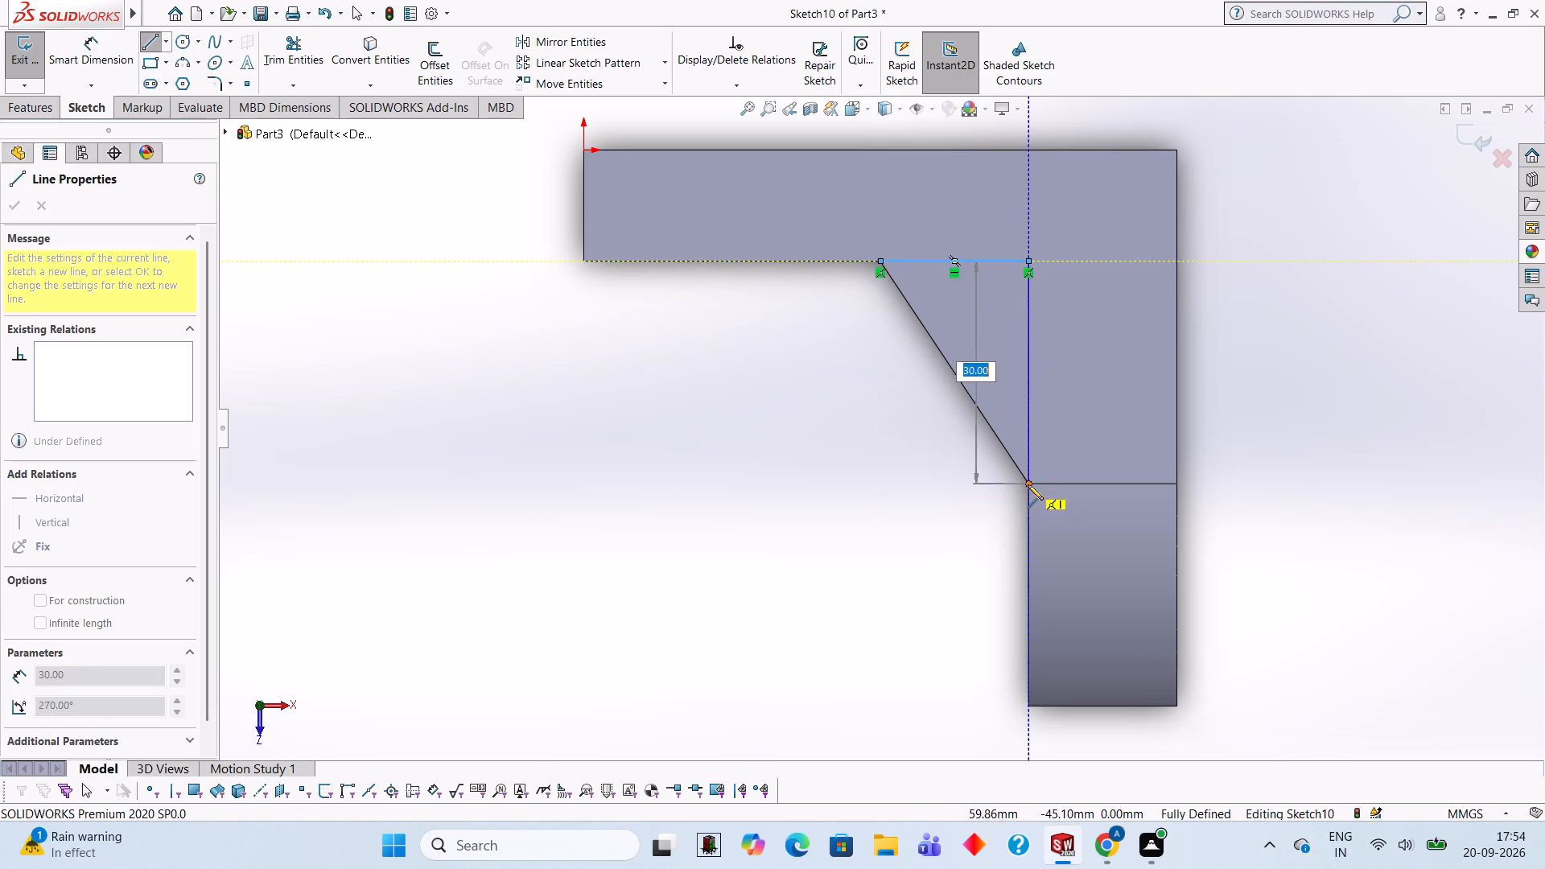
left_click(1028, 484)
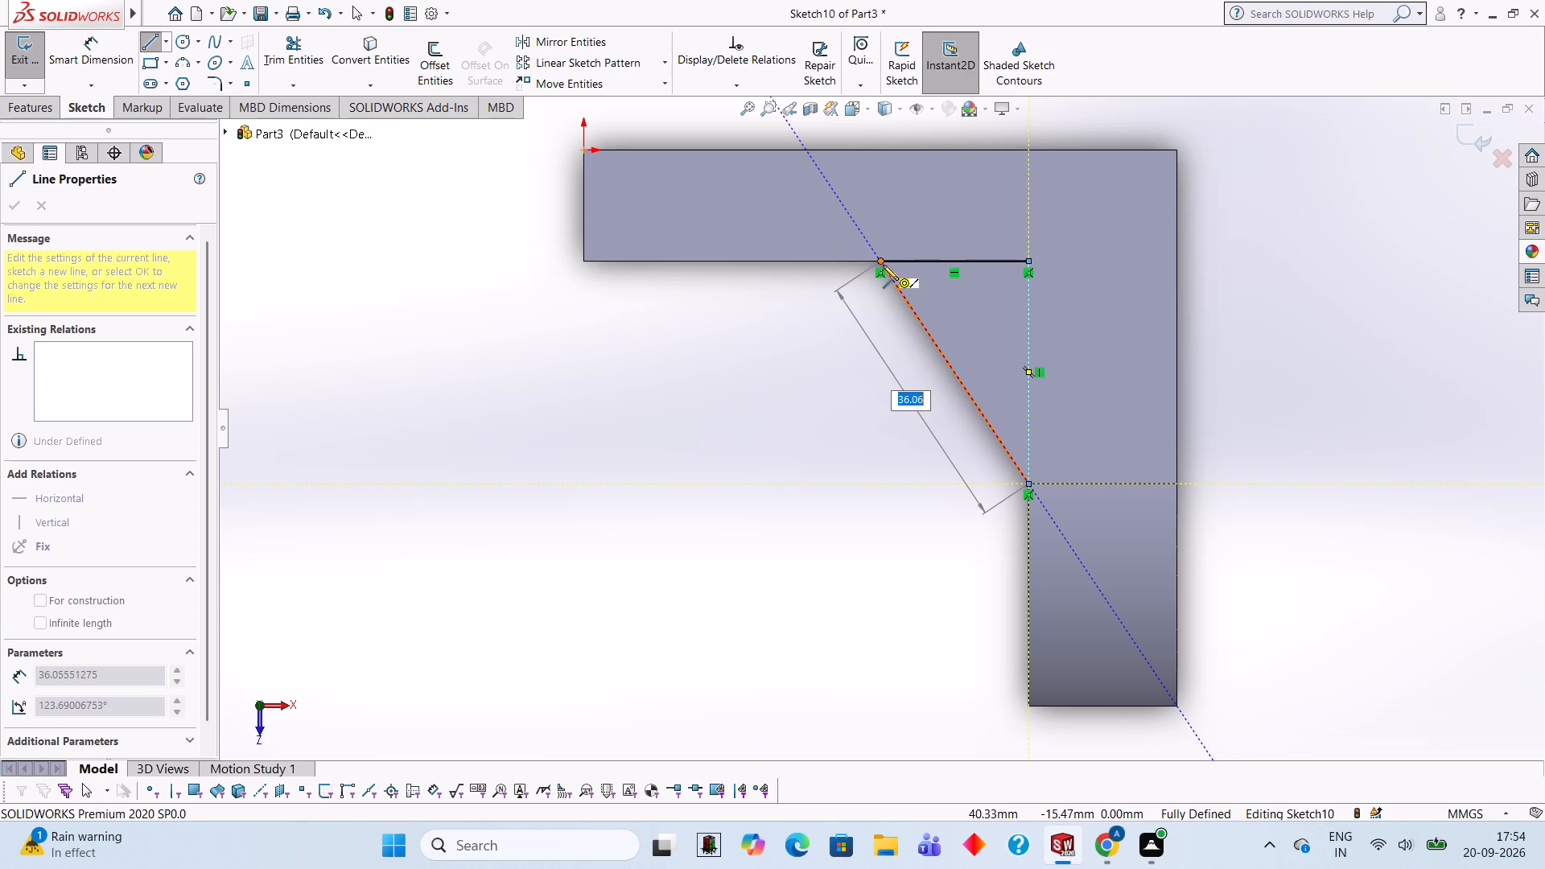
left_click(880, 263)
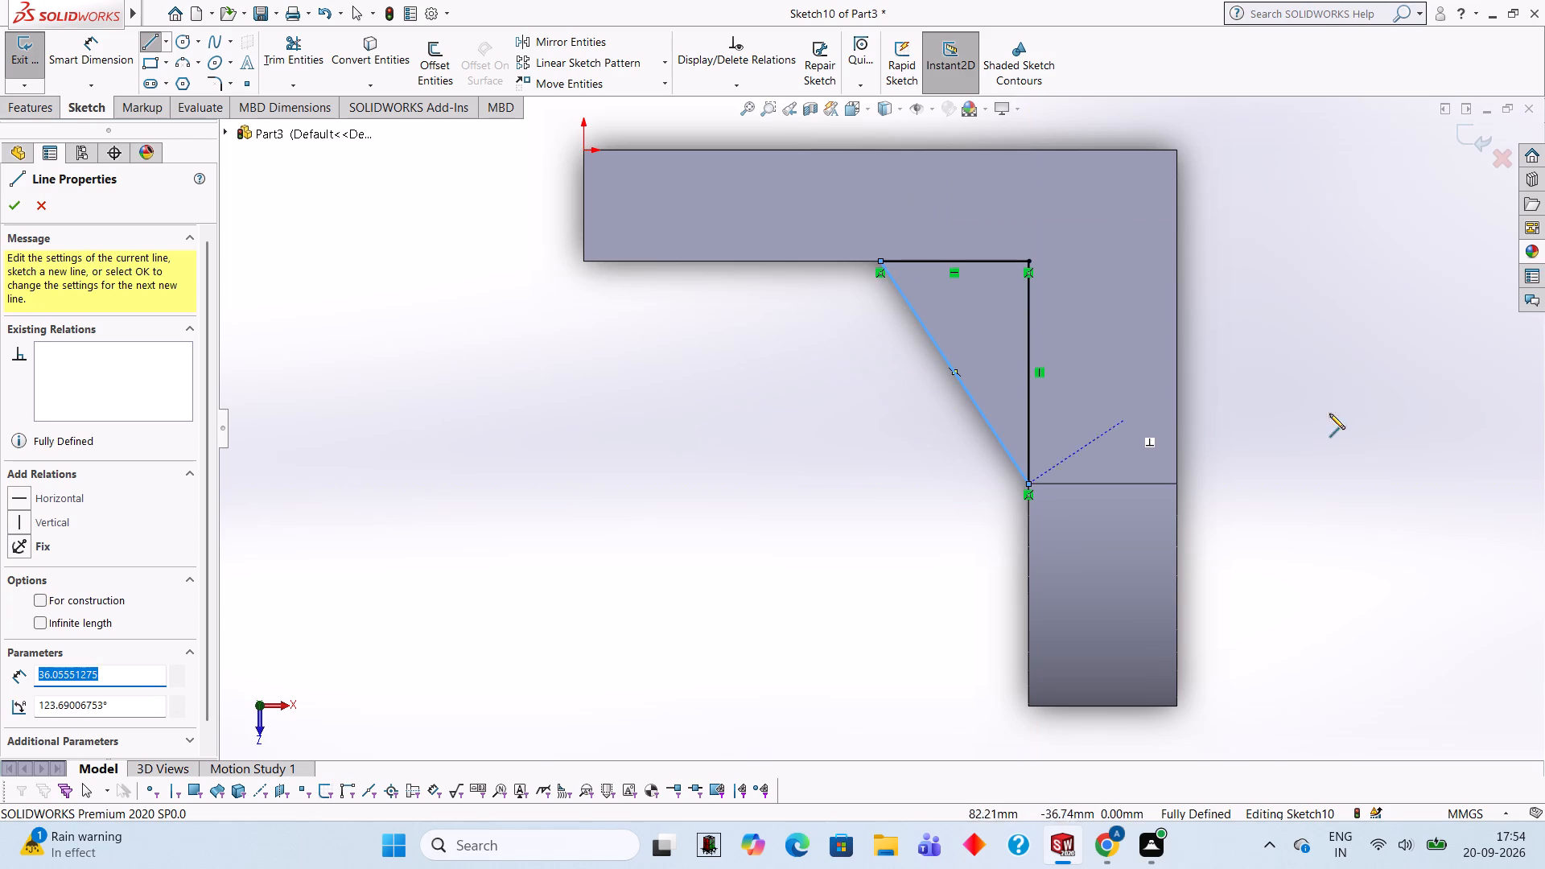
left_click(1298, 288)
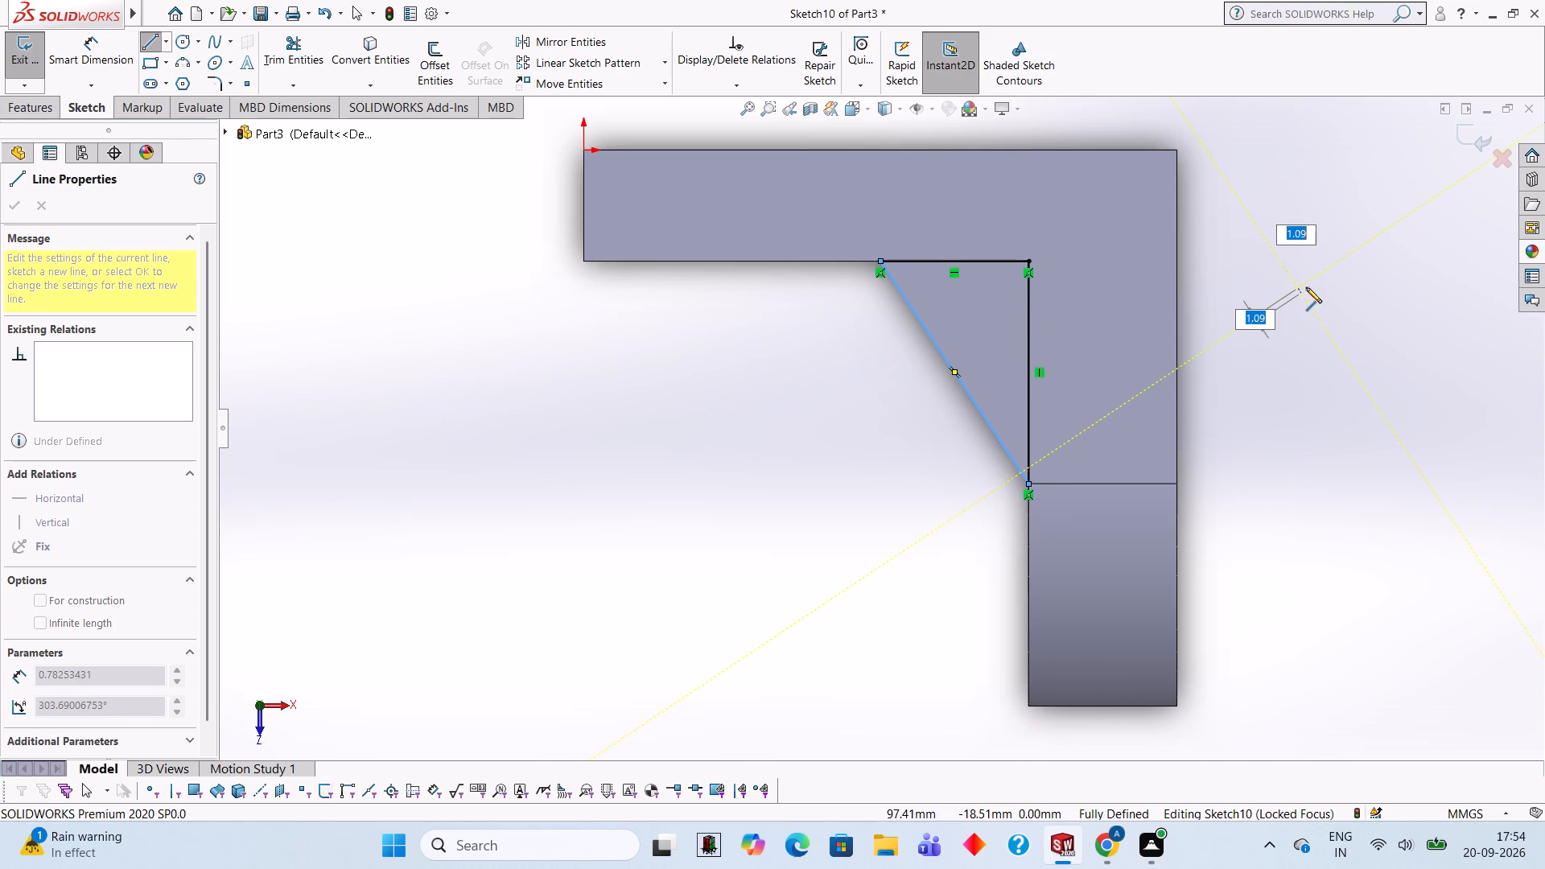
key("Escape")
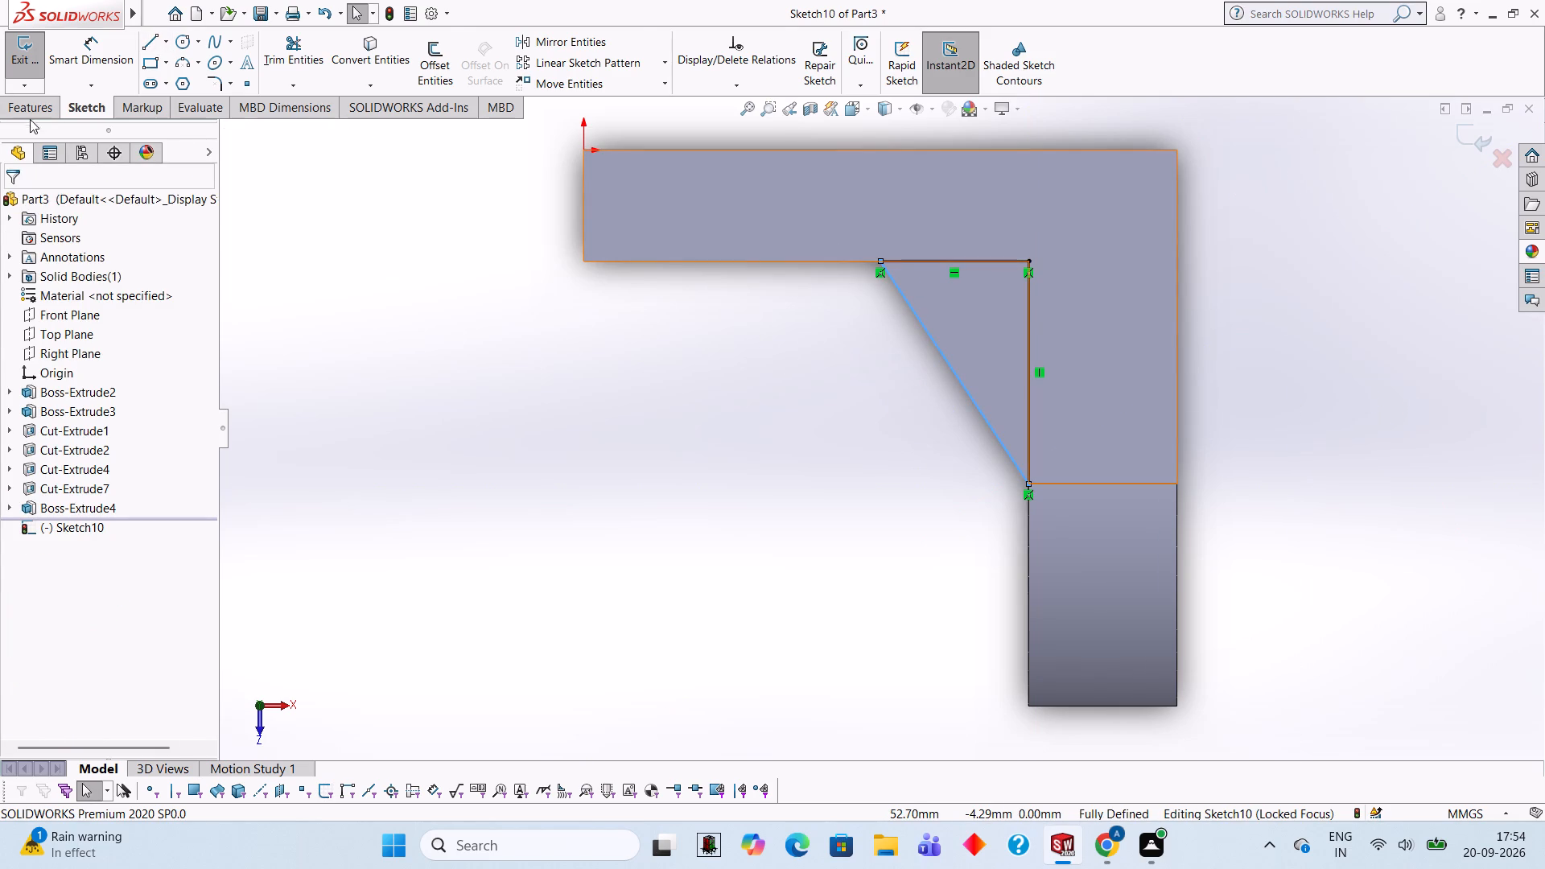
Extrude the second triangular profile blind 10 mm, reversed inward from the side face and merged with the bracket.
left_click(23, 115)
left_click(48, 82)
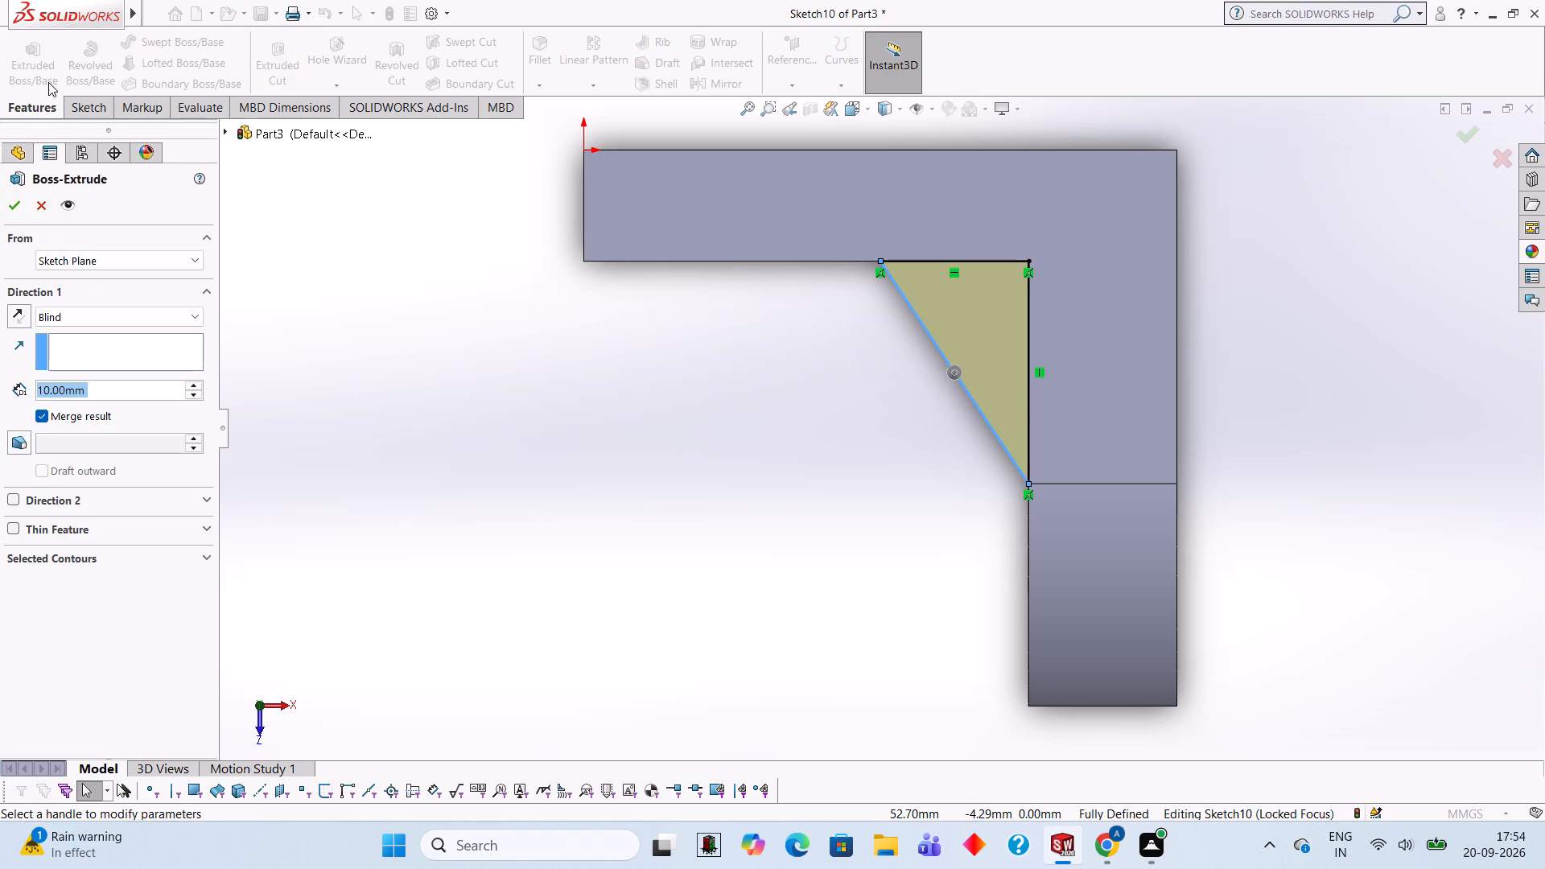
middle_click_drag(608, 345, 676, 214)
scroll(676, 214, "up", 1)
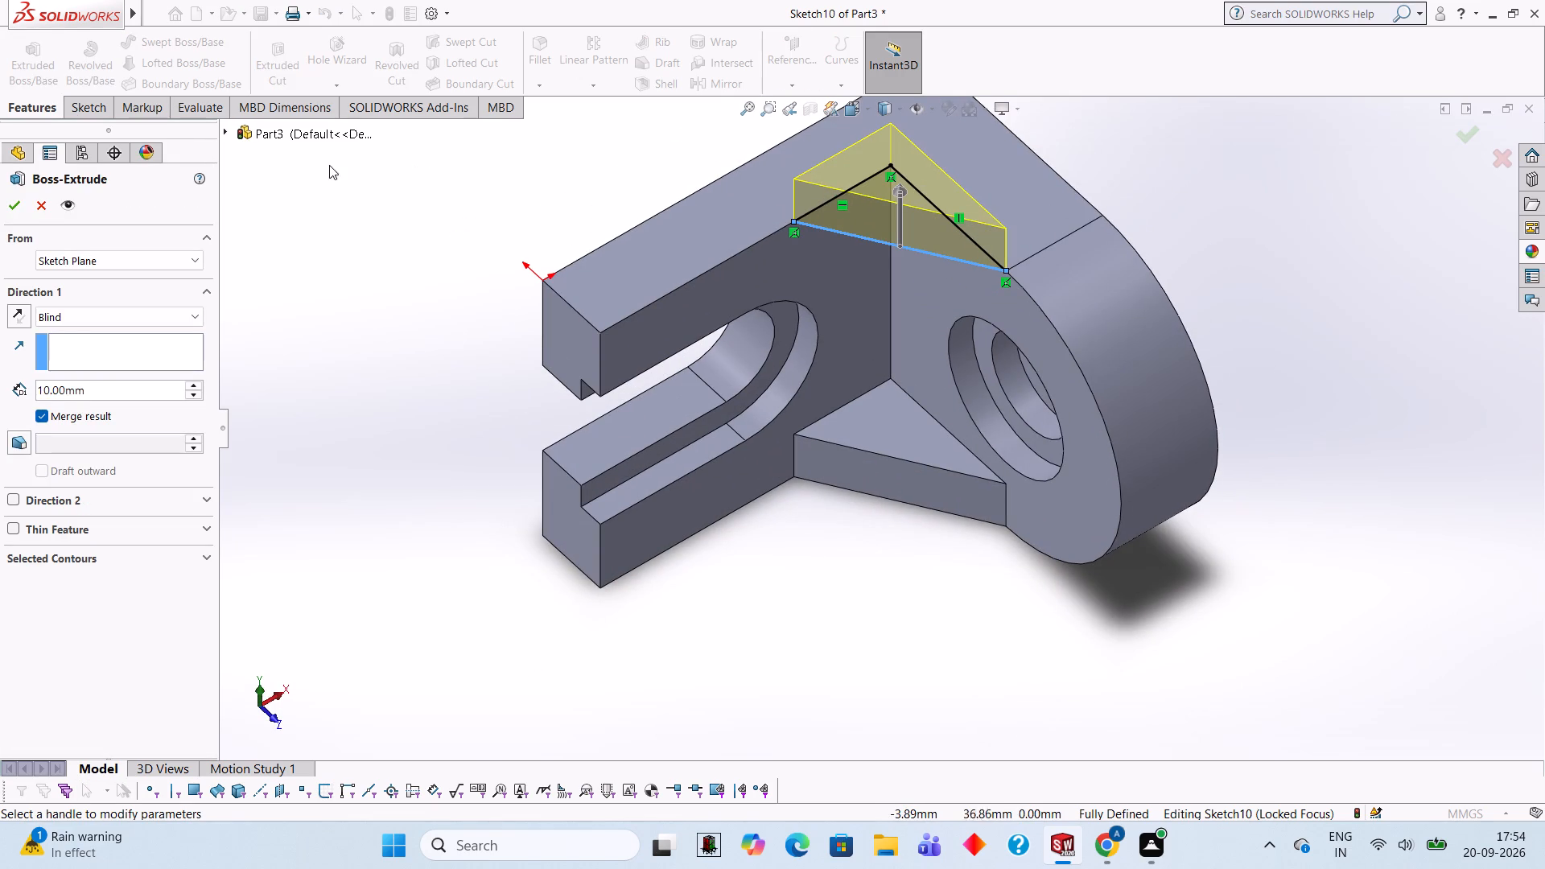
left_click(17, 310)
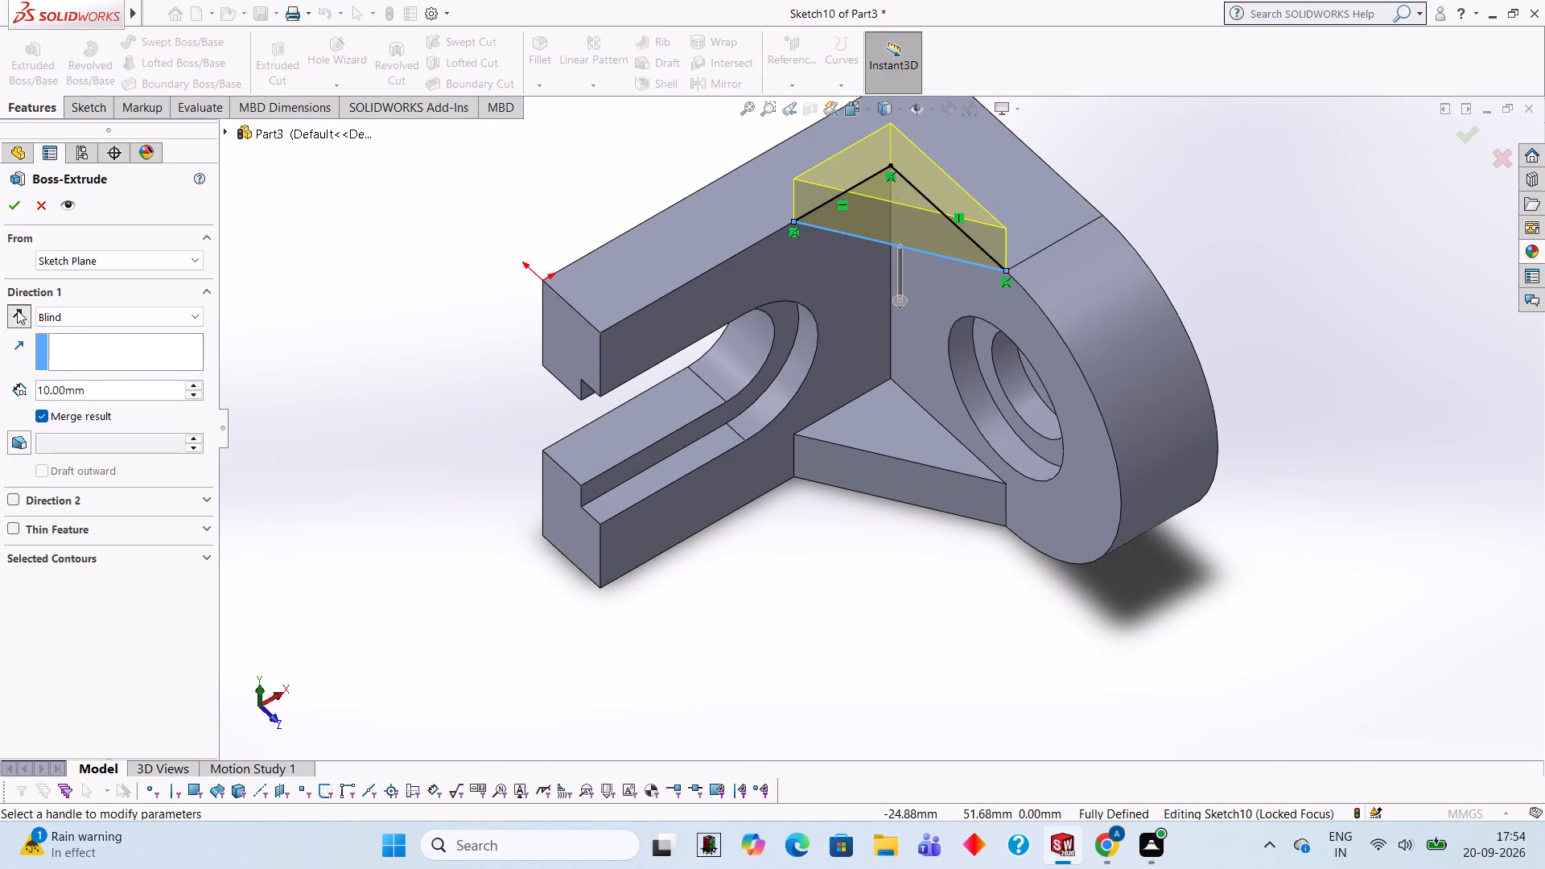
left_click(16, 212)
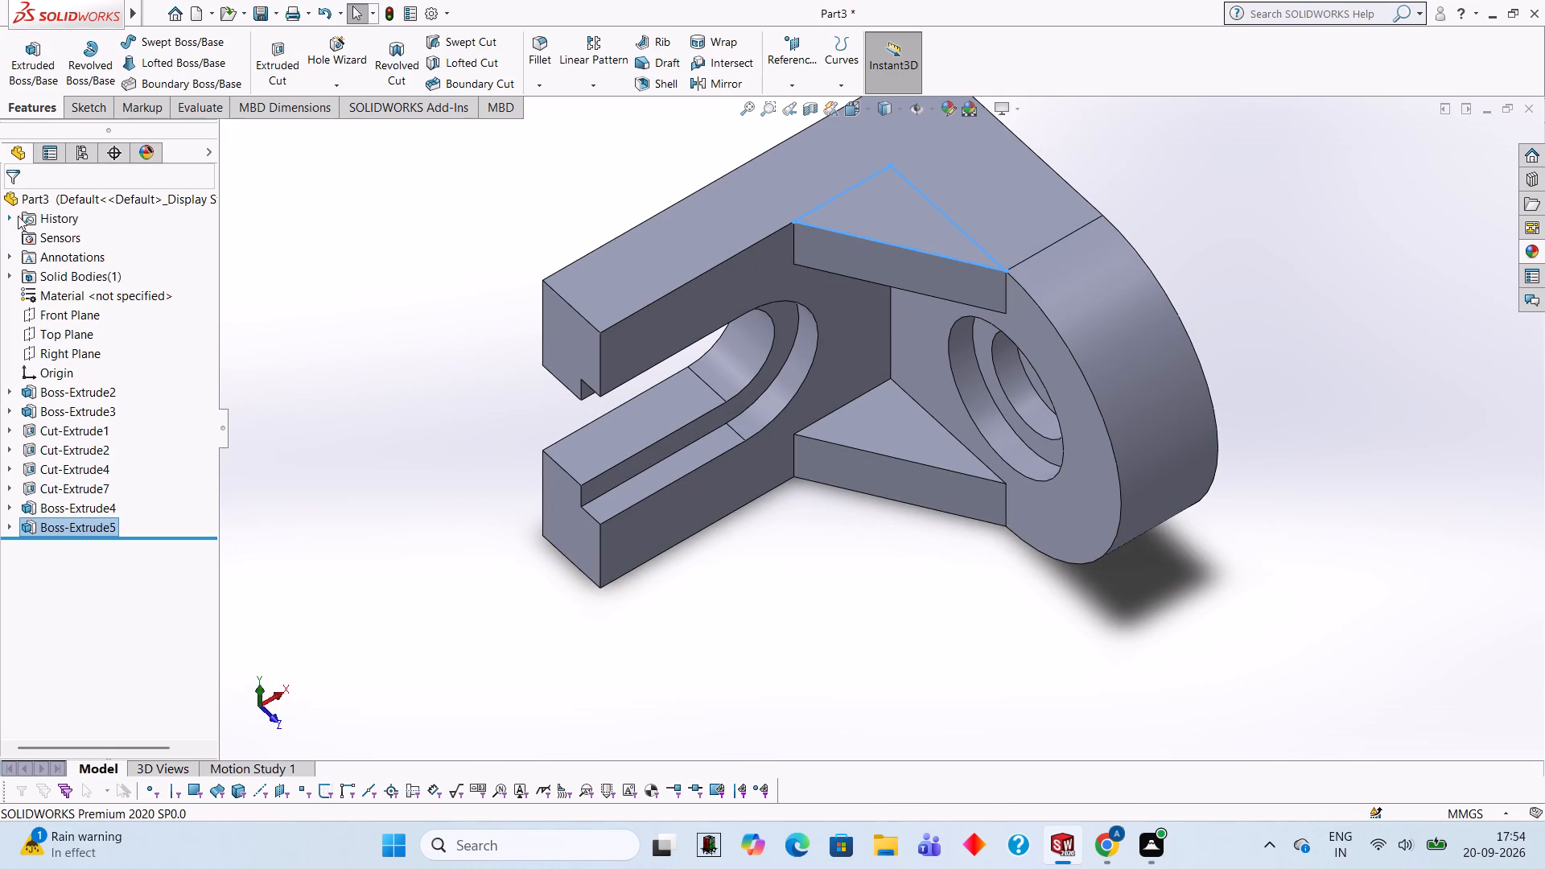
Examine the finished bracket from several angles, checking both triangular ribs, the stepped slot and the round-ended upright.
left_click(783, 545)
middle_click_drag(839, 637, 820, 376)
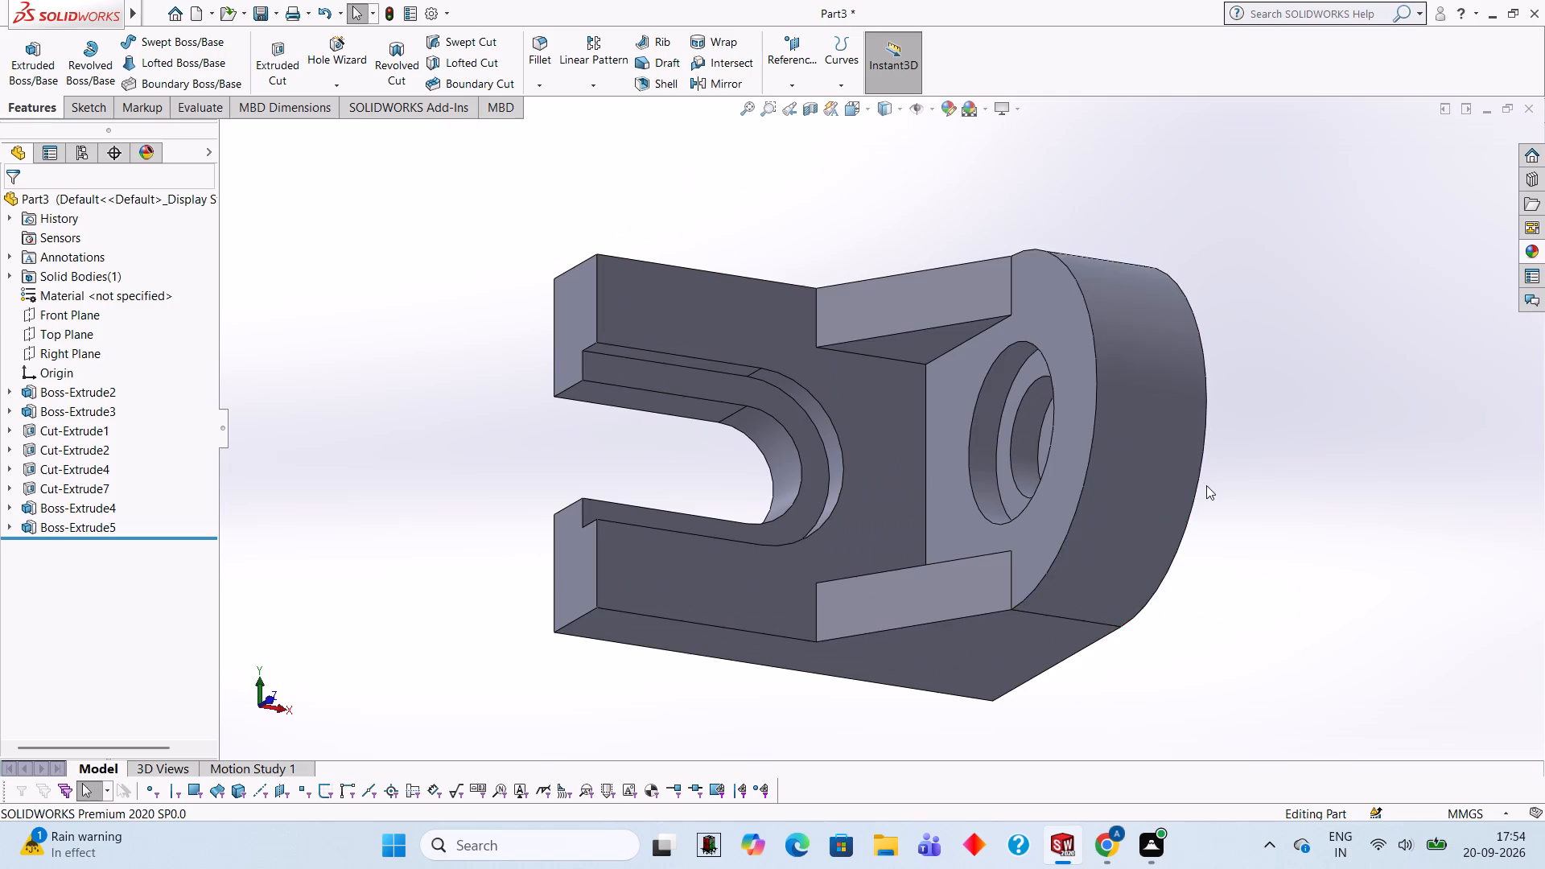
middle_click_drag(1236, 489, 1222, 496)
scroll(1114, 349, "down", 1)
scroll(1114, 349, "up", 2)
middle_click_drag(846, 719, 823, 649)
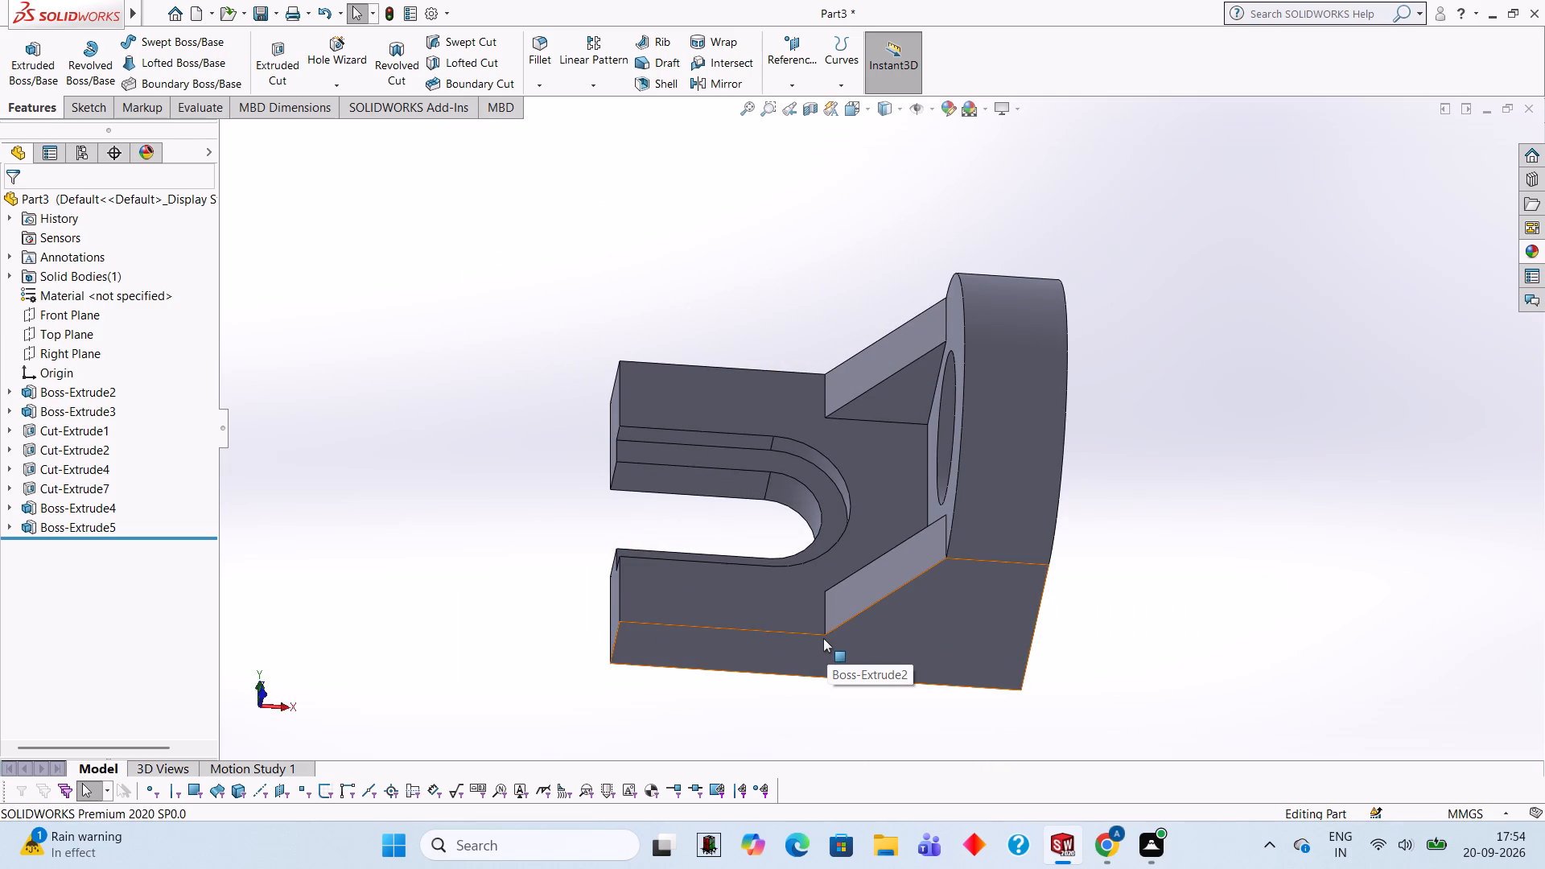
middle_click_drag(1263, 515, 1250, 457)
scroll(1263, 515, "up", 1)
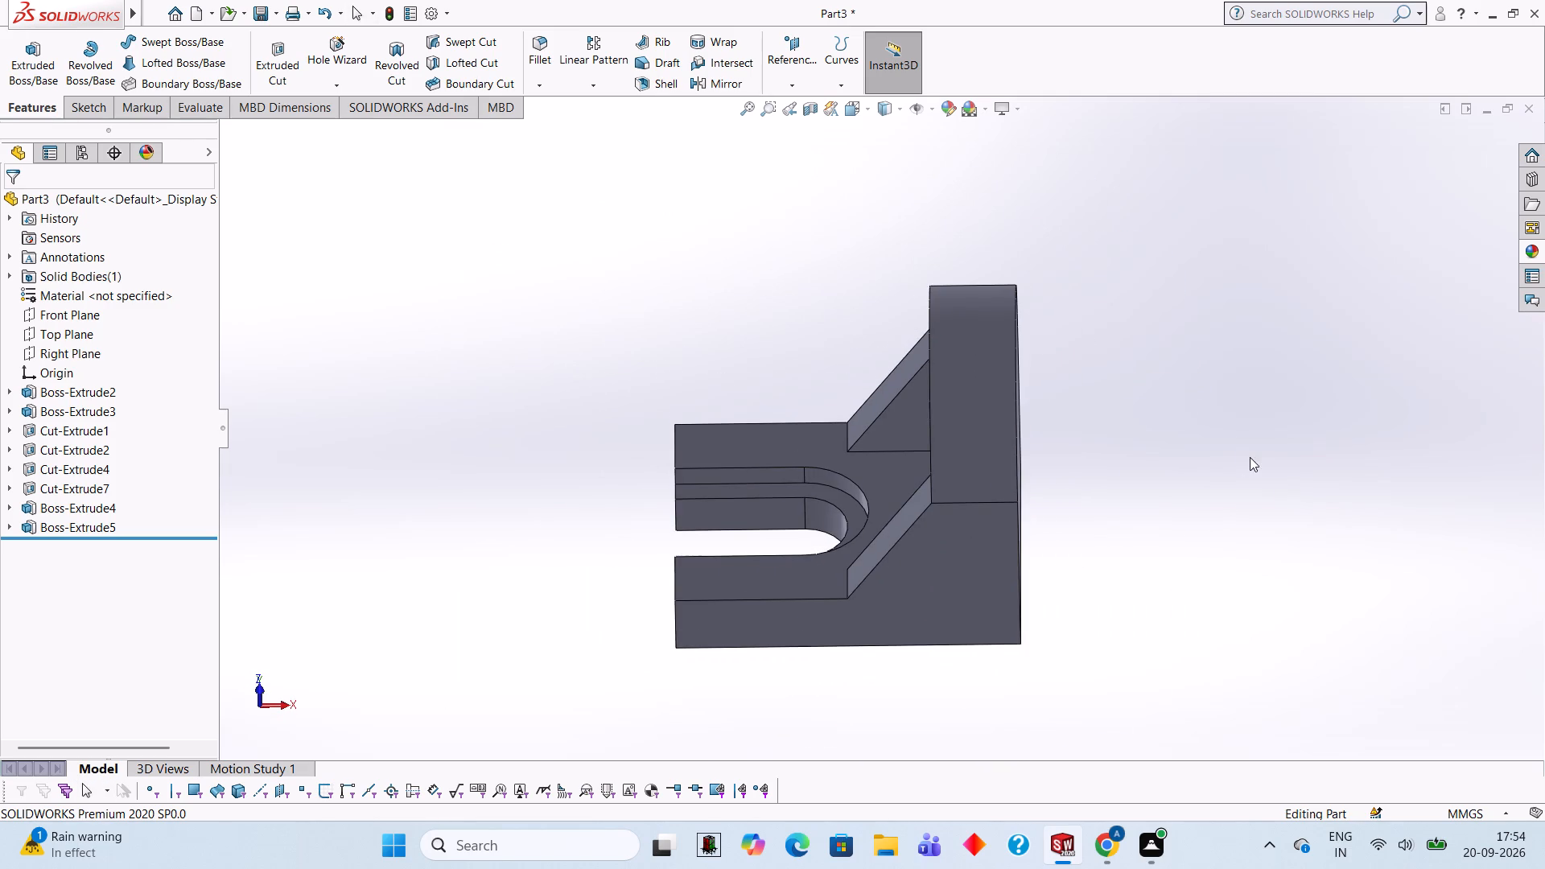
scroll(1168, 593, "down", 1)
scroll(1158, 593, "up", 1)
scroll(426, 461, "down", 1)
scroll(426, 460, "up", 1)
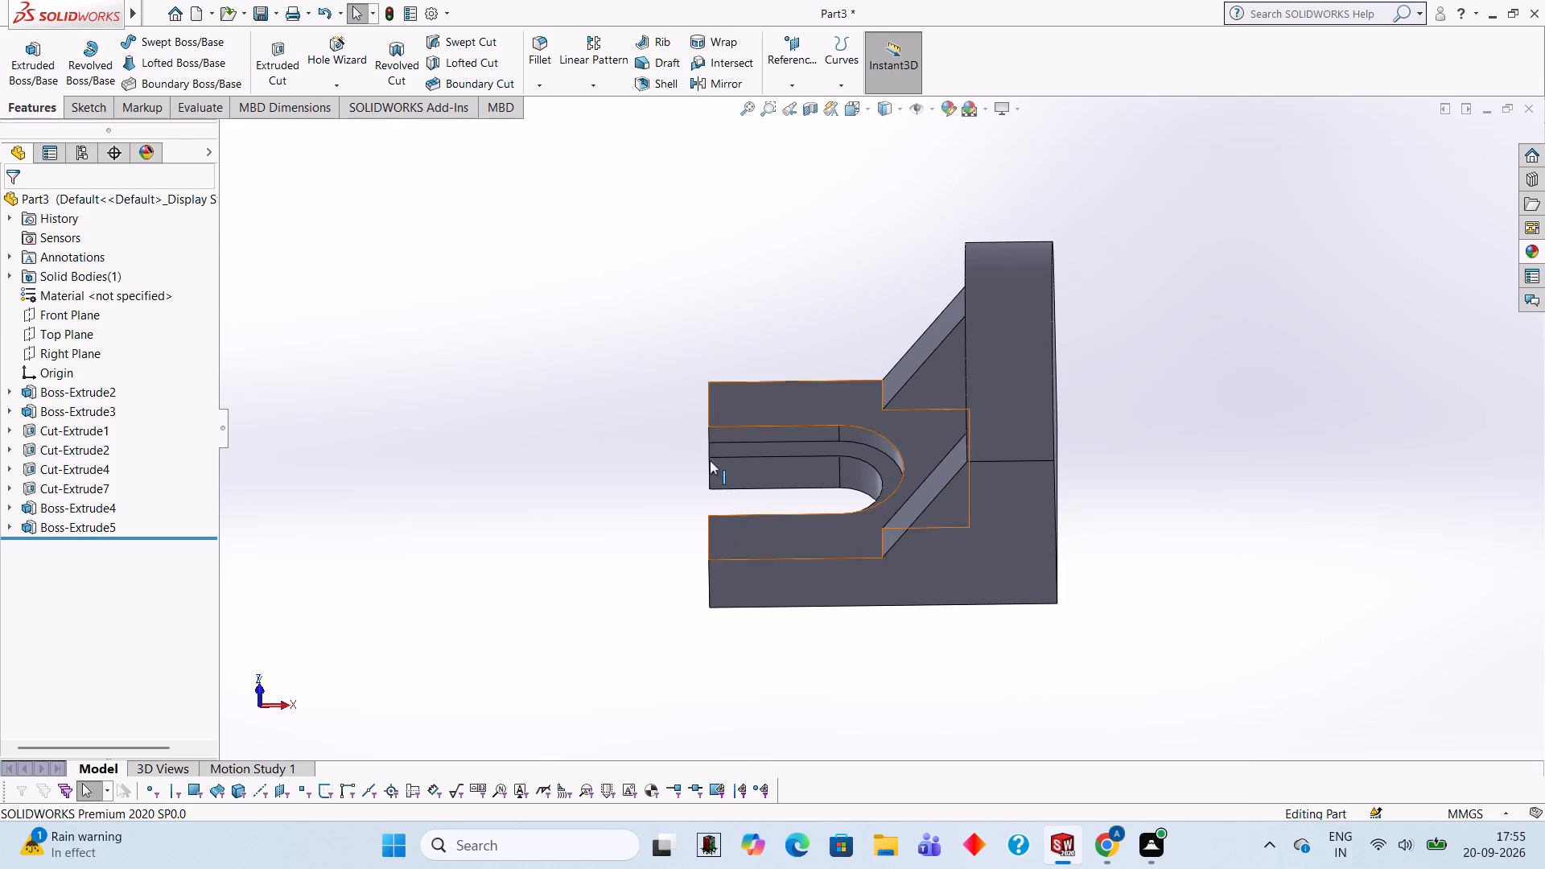
left_click(659, 302)
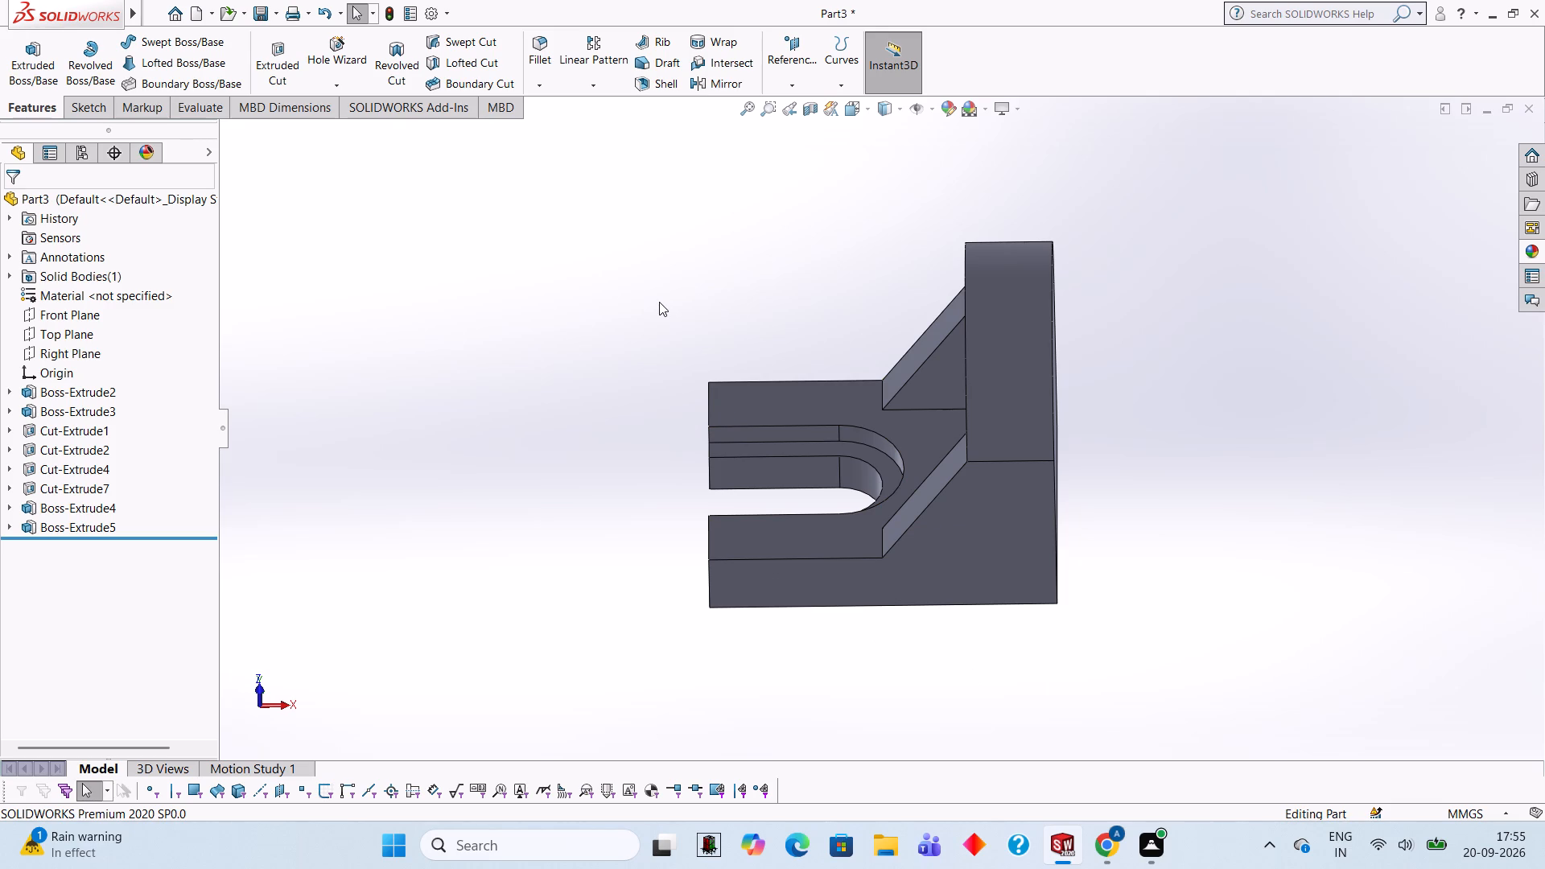
middle_click_drag(654, 312, 742, 417)
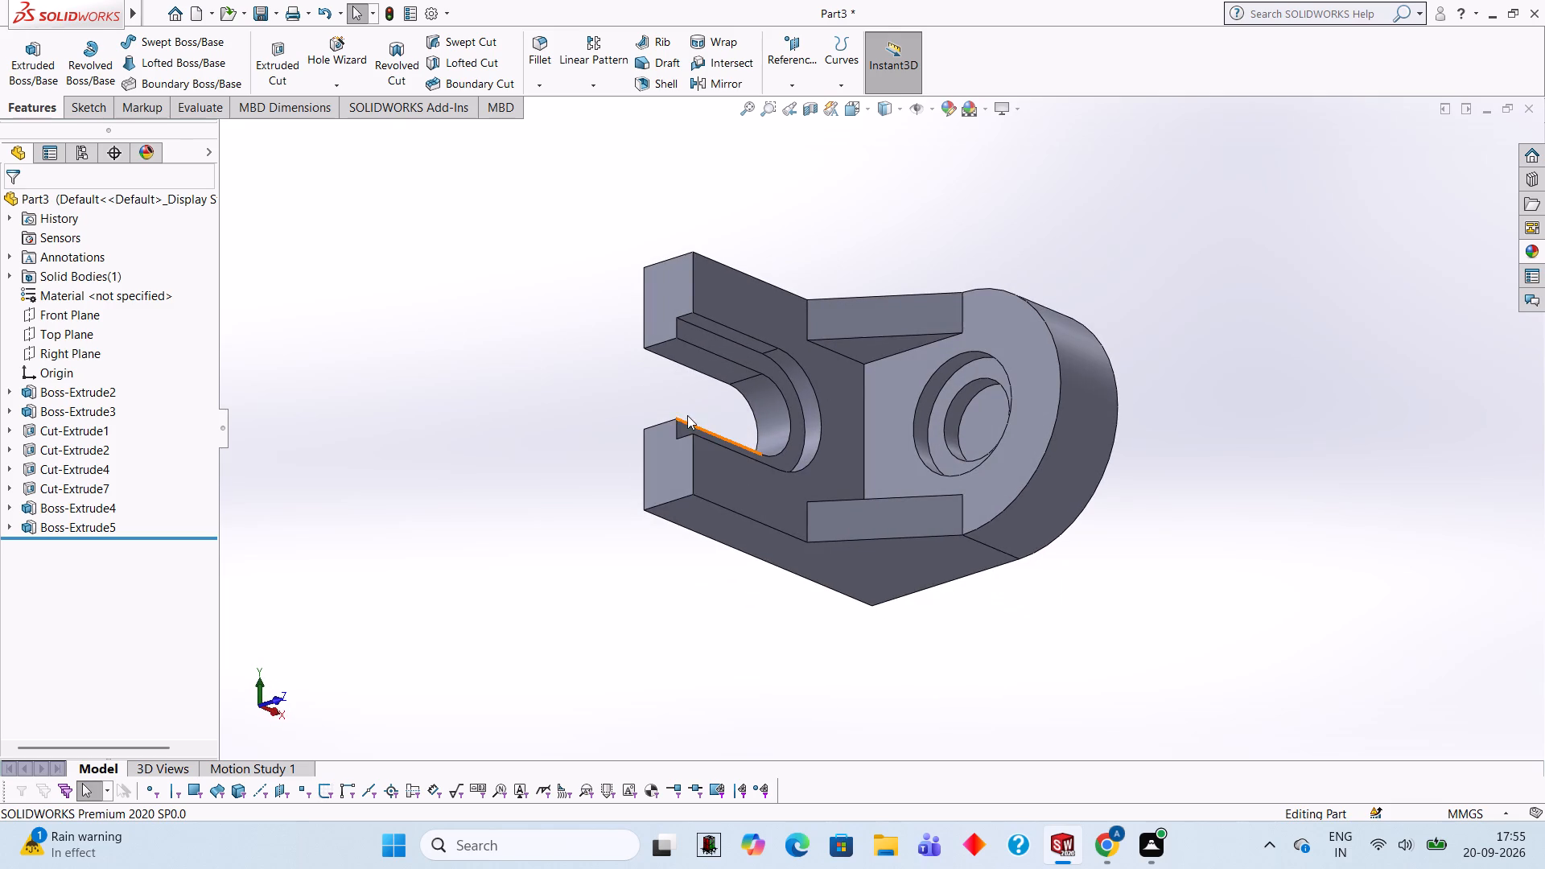
scroll(548, 324, "up", 2)
middle_click(552, 319)
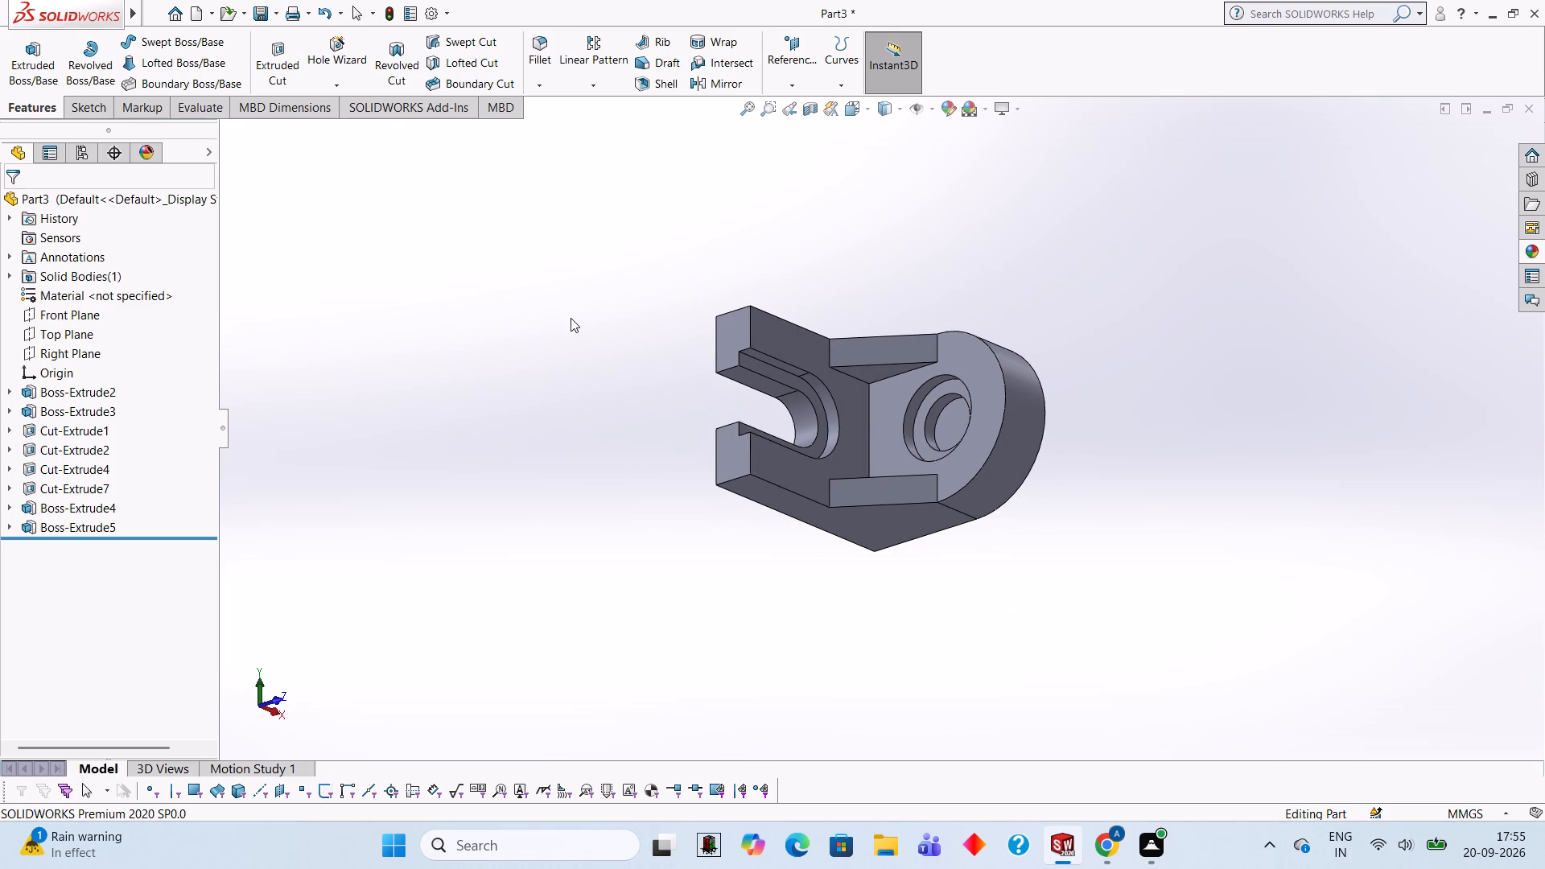
Examine the finished bracket up close at an oblique angle, checking the slot, side ribs and round recess.
middle_click_drag(571, 318, 554, 266)
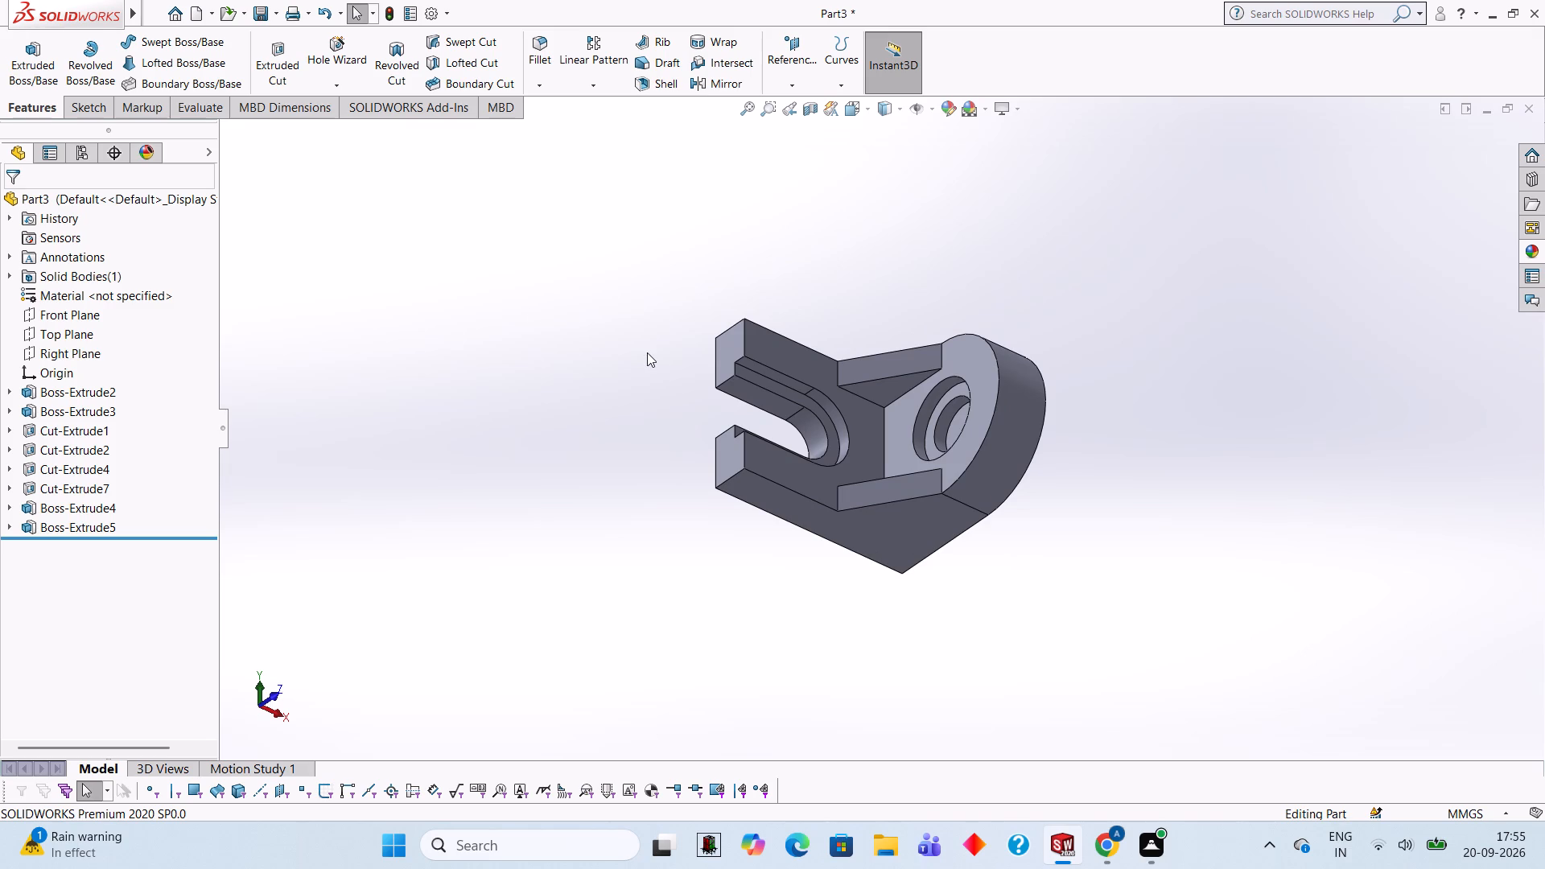
scroll(629, 308, "up", 1)
middle_click_drag(629, 308, 640, 323)
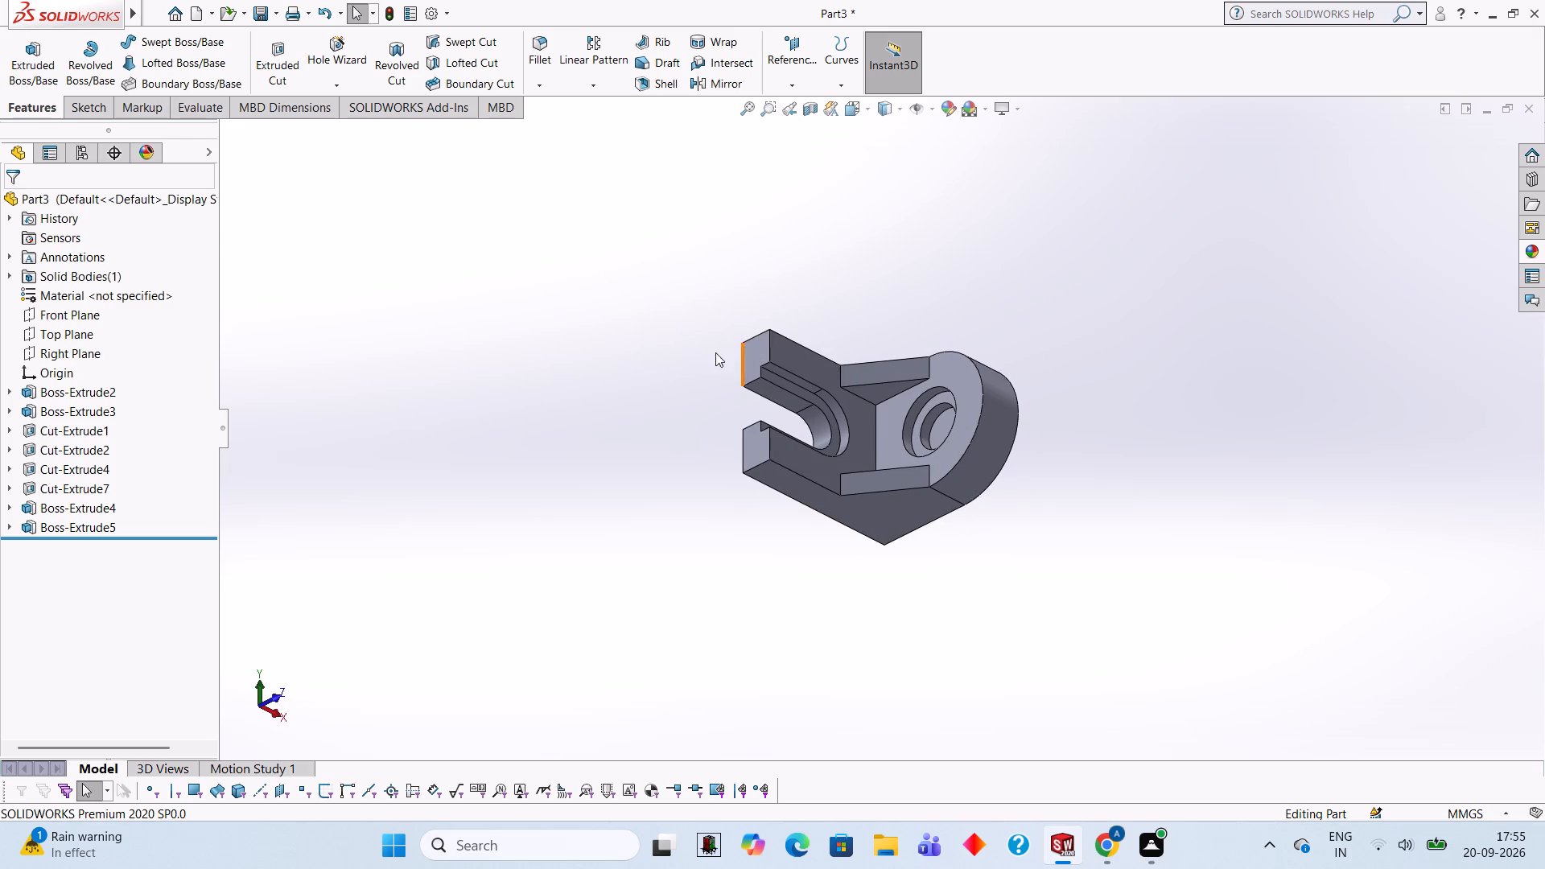
scroll(694, 356, "down", 2)
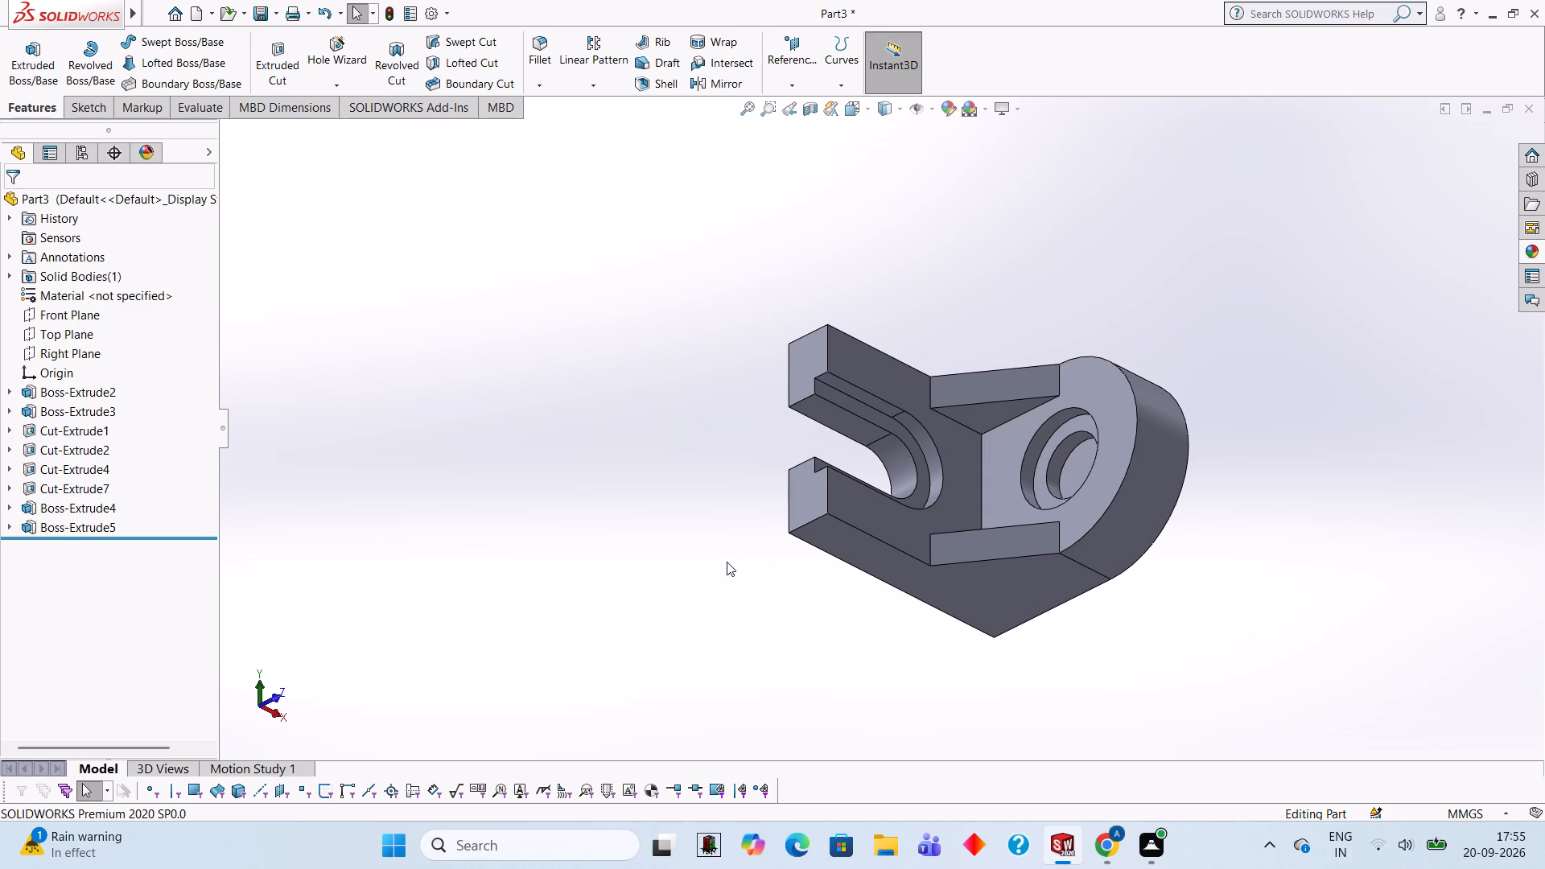
scroll(1070, 659, "up", 1)
scroll(1095, 673, "down", 1)
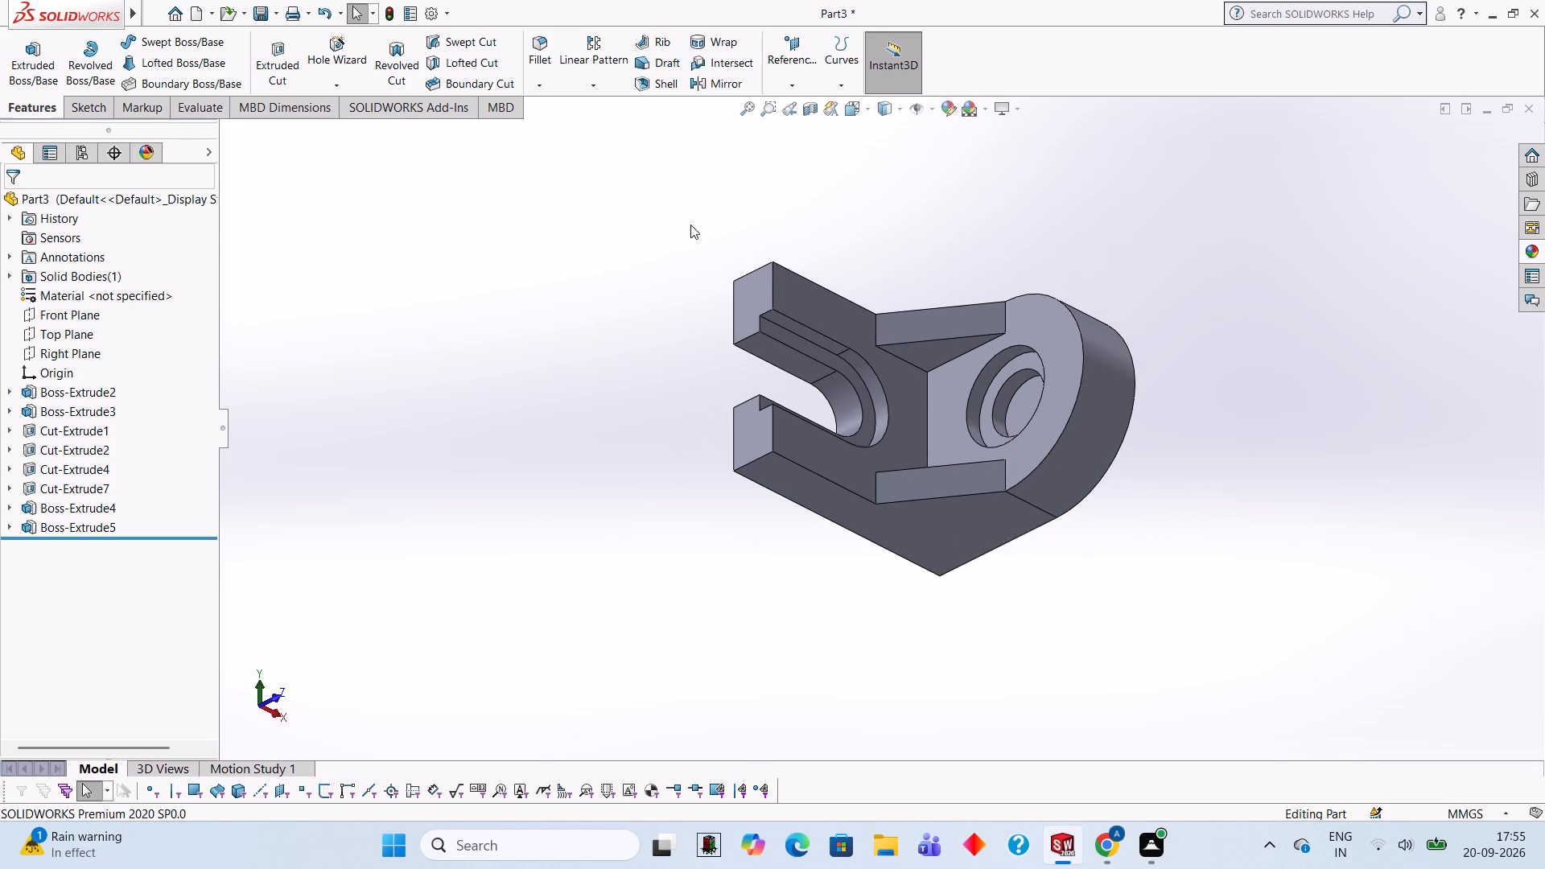
scroll(630, 196, "down", 1)
scroll(632, 197, "up", 1)
scroll(1179, 618, "down", 1)
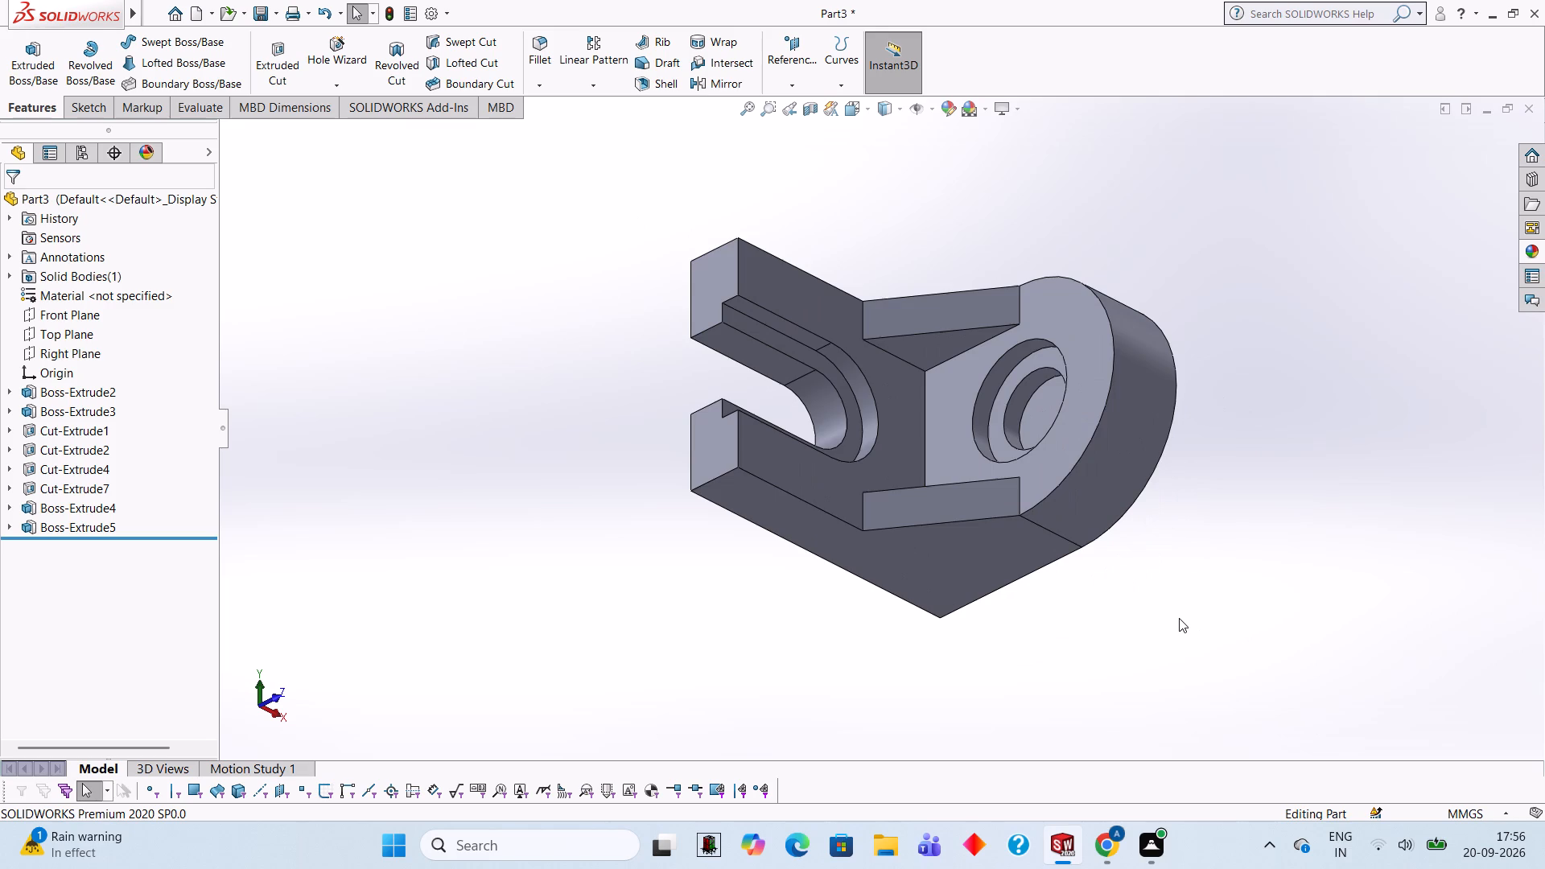
scroll(1164, 607, "up", 1)
scroll(887, 279, "down", 1)
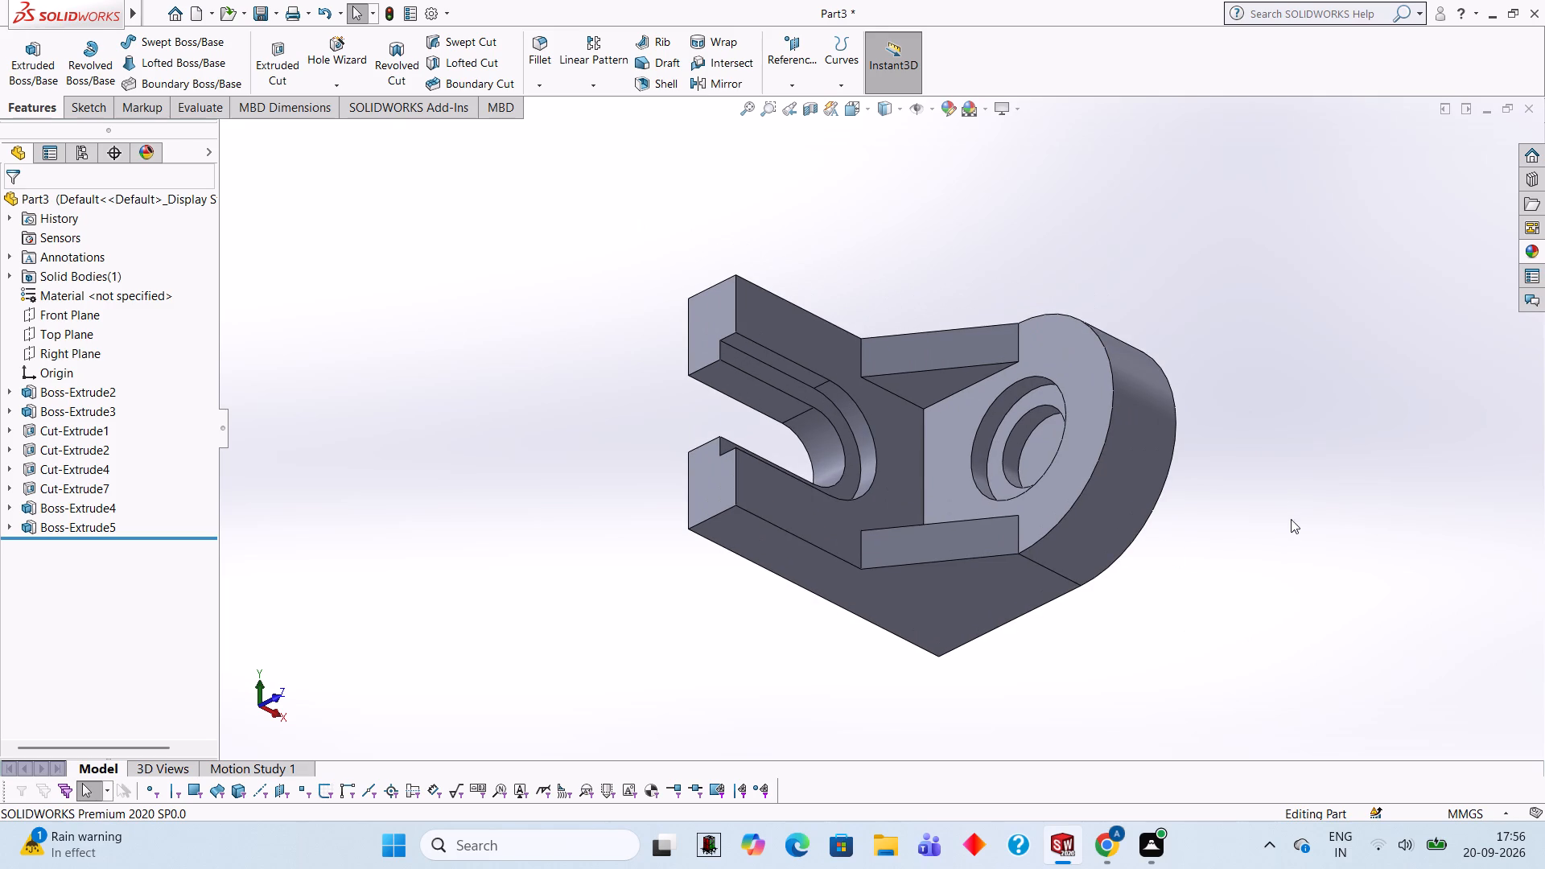
Apply the Green LED appearance to the round-ended upright's extrusion feature.
left_click(1535, 260)
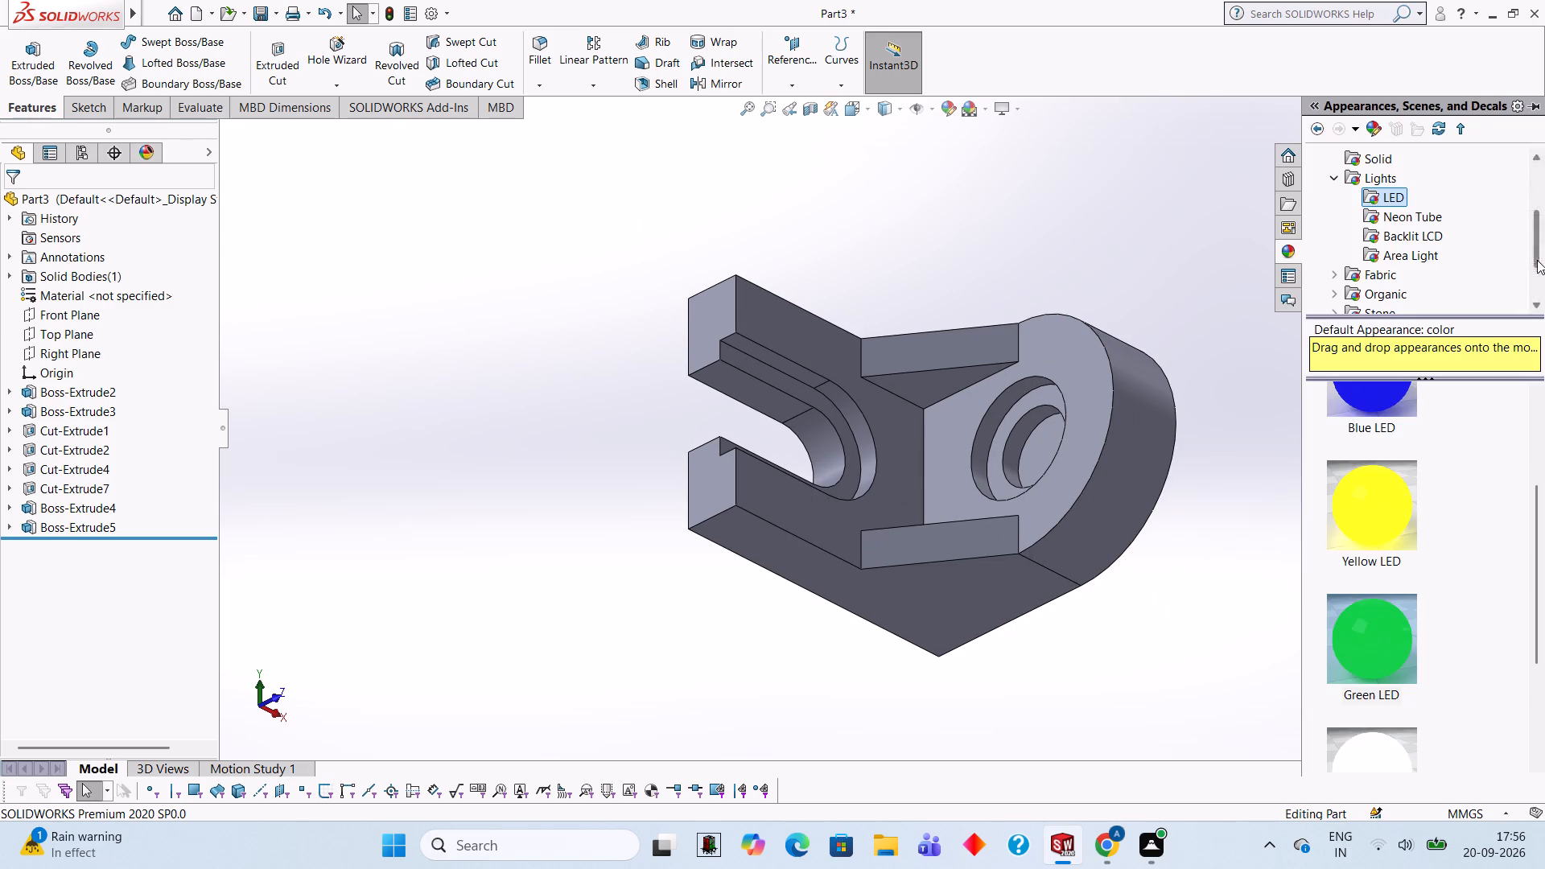
left_click_drag(1375, 653, 969, 471)
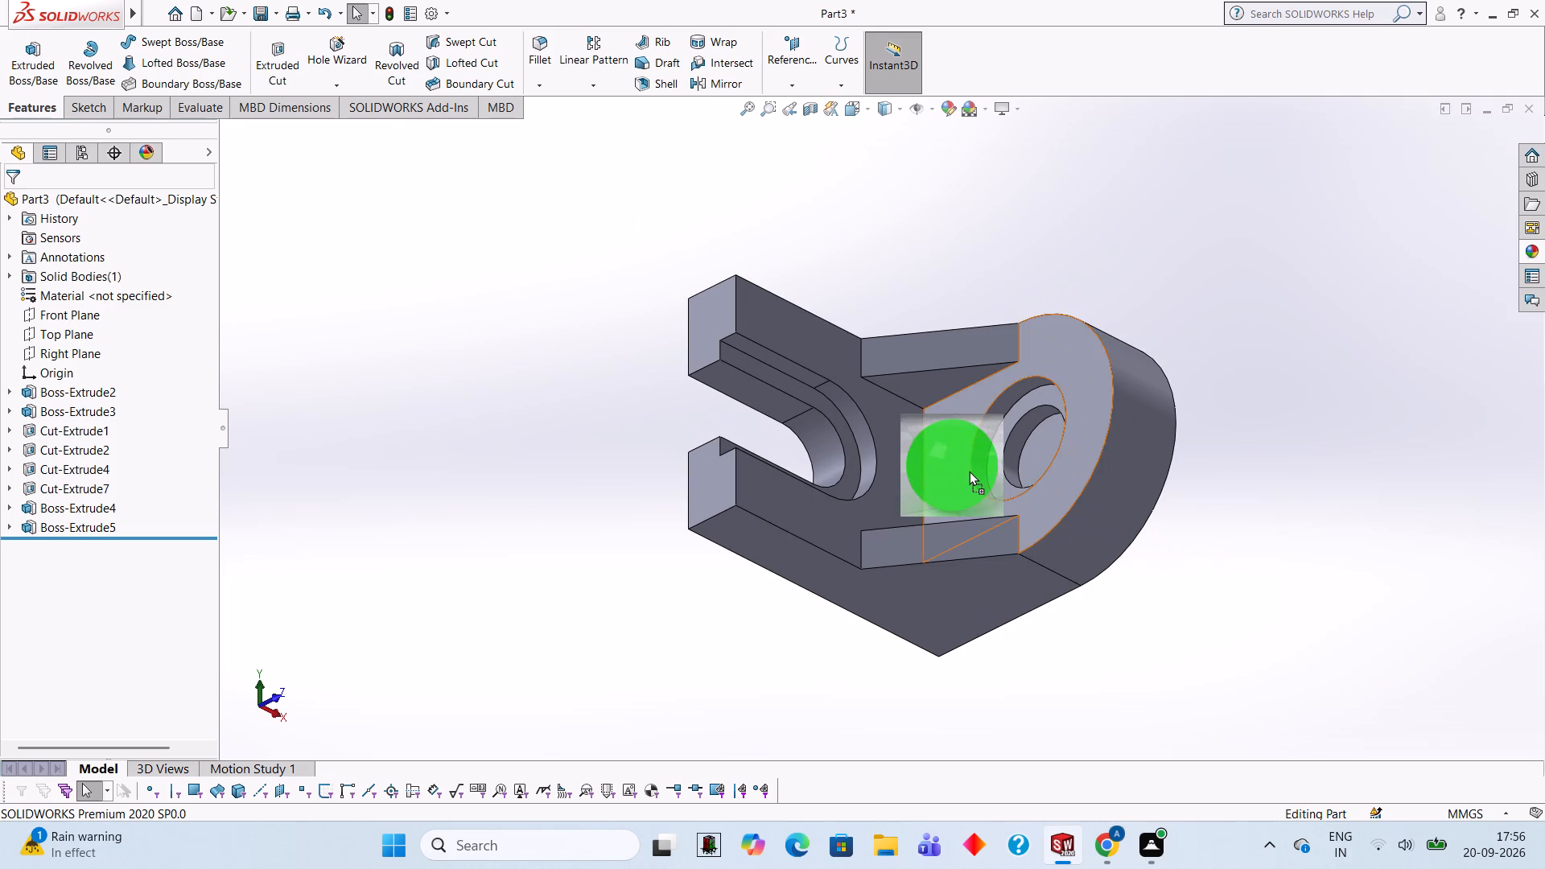
left_click_drag(969, 471, 962, 470)
left_click(962, 470)
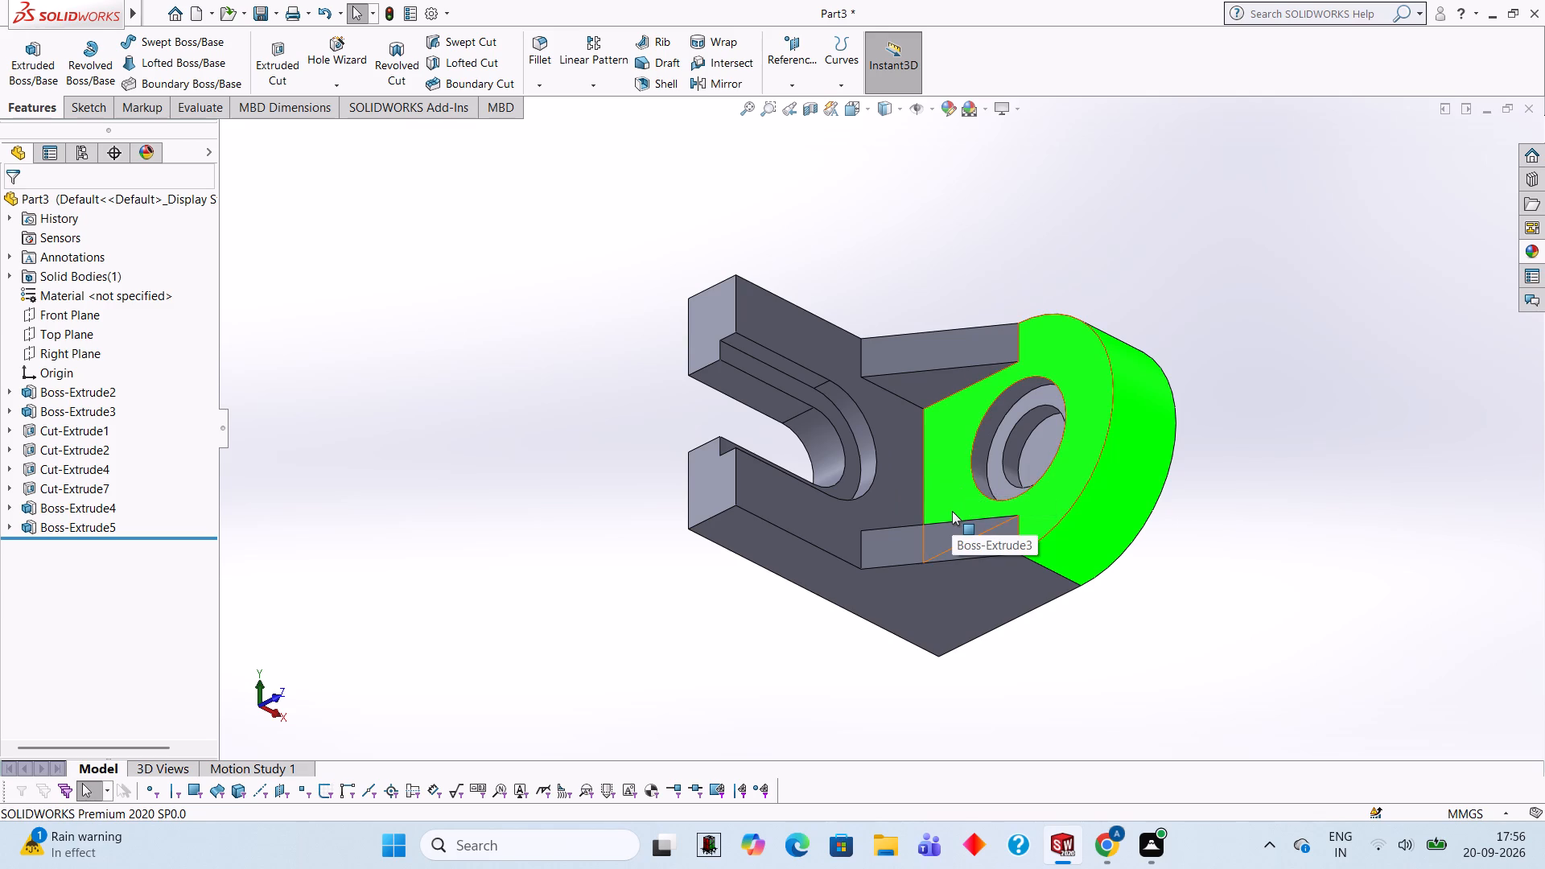
Apply the Yellow LED appearance to the slotted plate's extrusion feature.
left_click(909, 486)
left_click(966, 275)
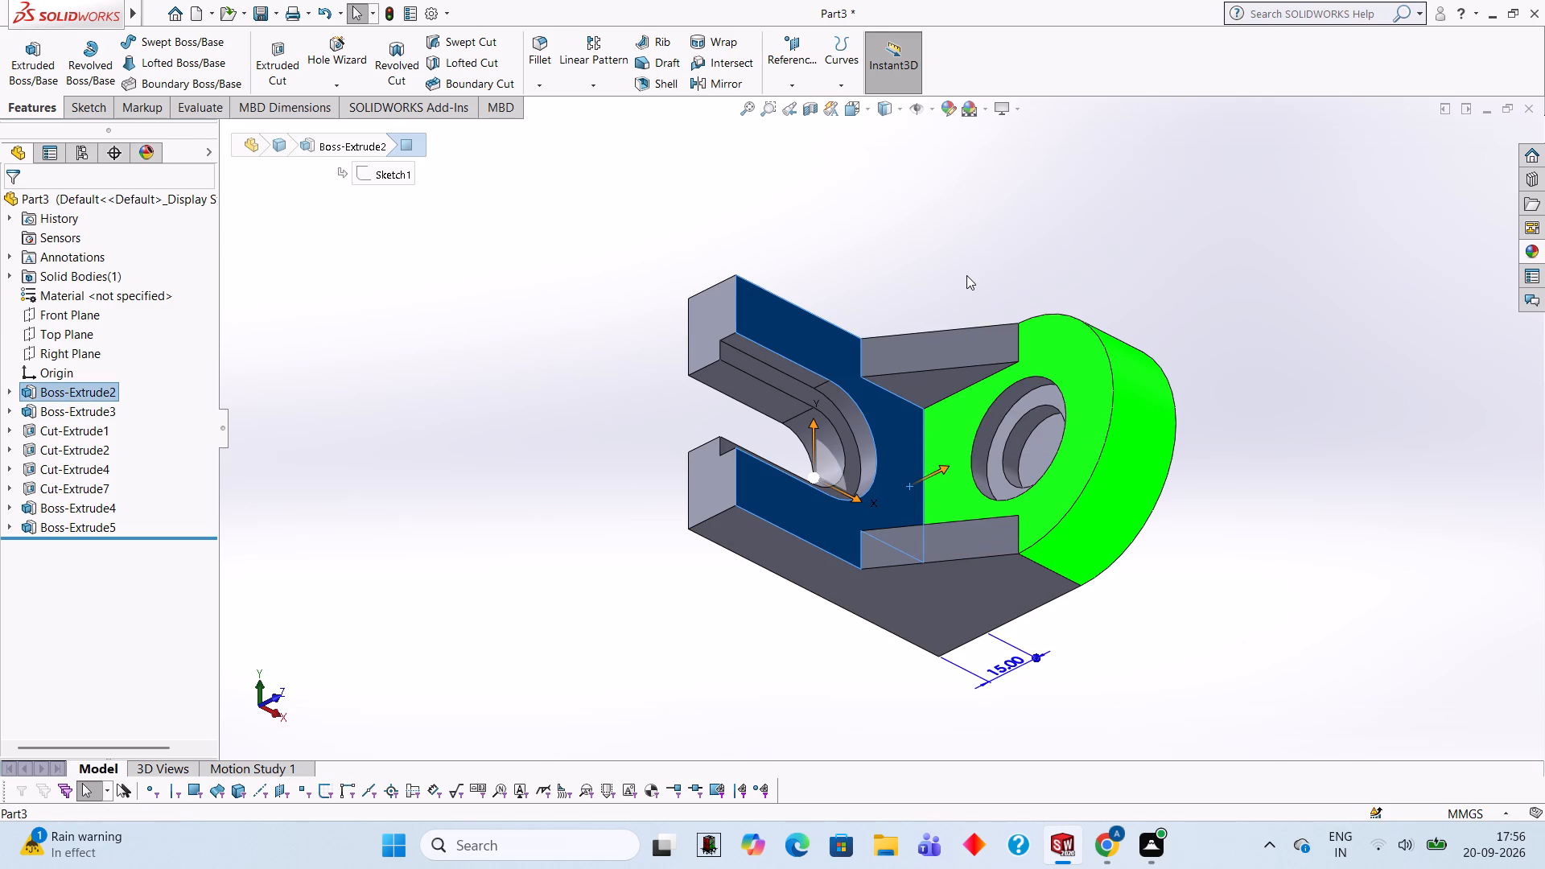
left_click(1531, 249)
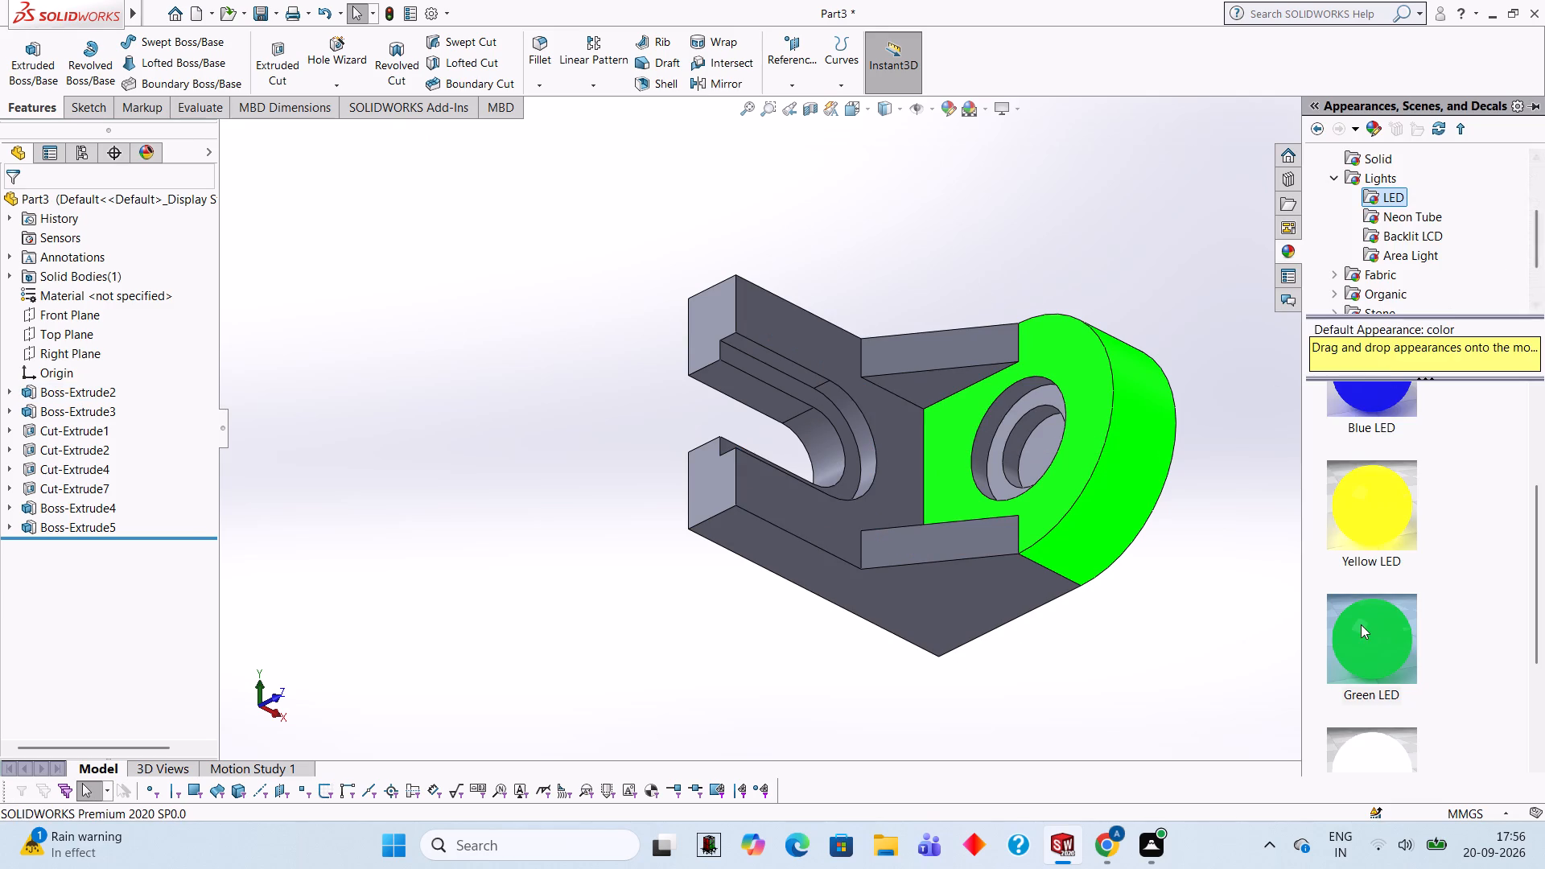
left_click_drag(1374, 529, 904, 423)
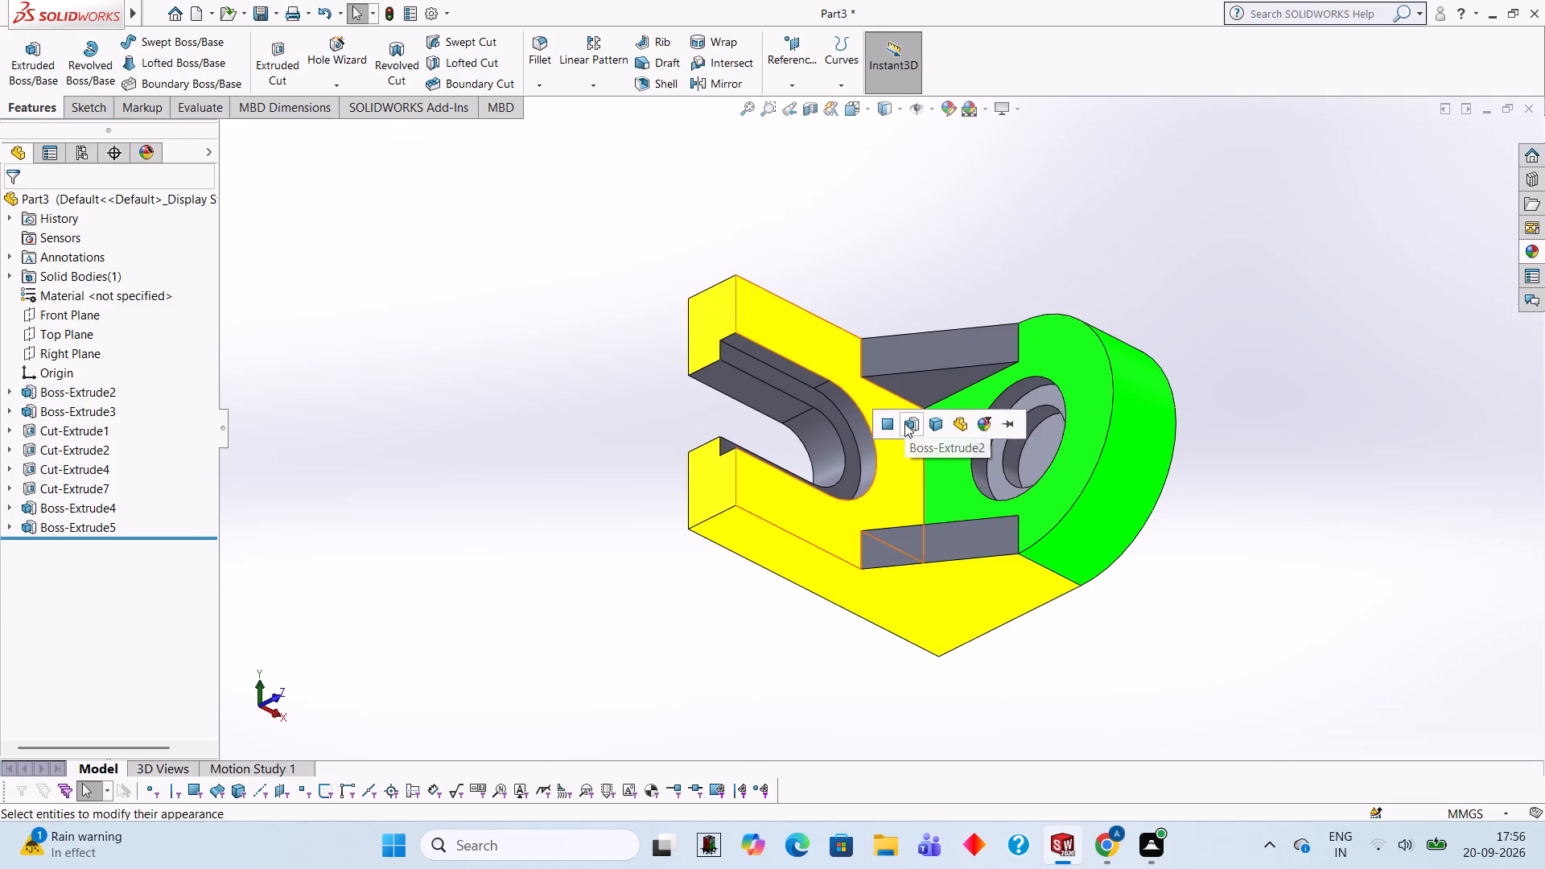
left_click(904, 423)
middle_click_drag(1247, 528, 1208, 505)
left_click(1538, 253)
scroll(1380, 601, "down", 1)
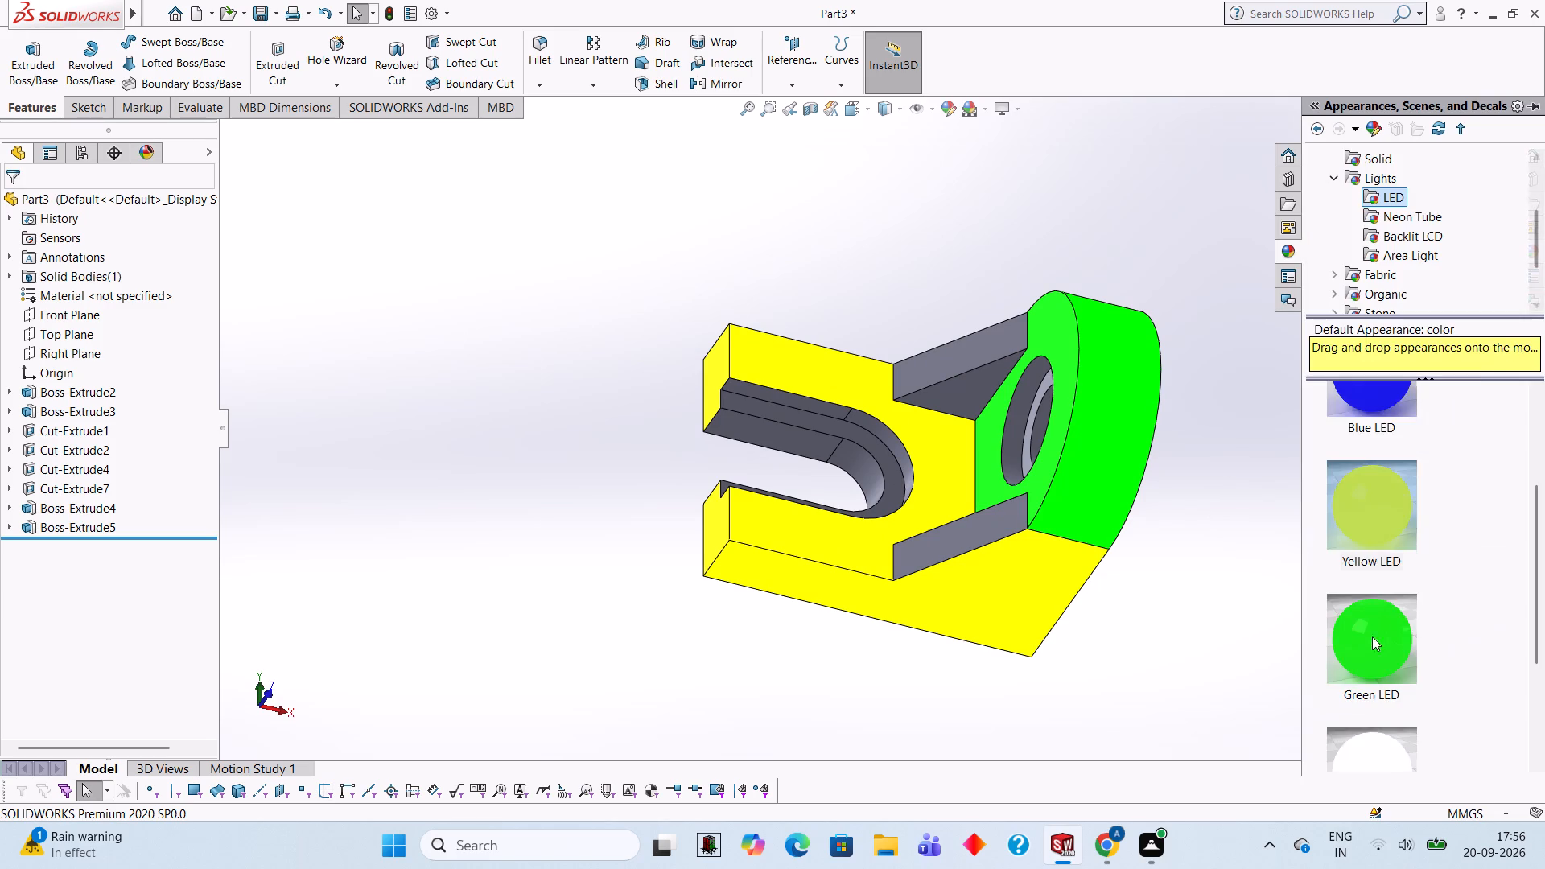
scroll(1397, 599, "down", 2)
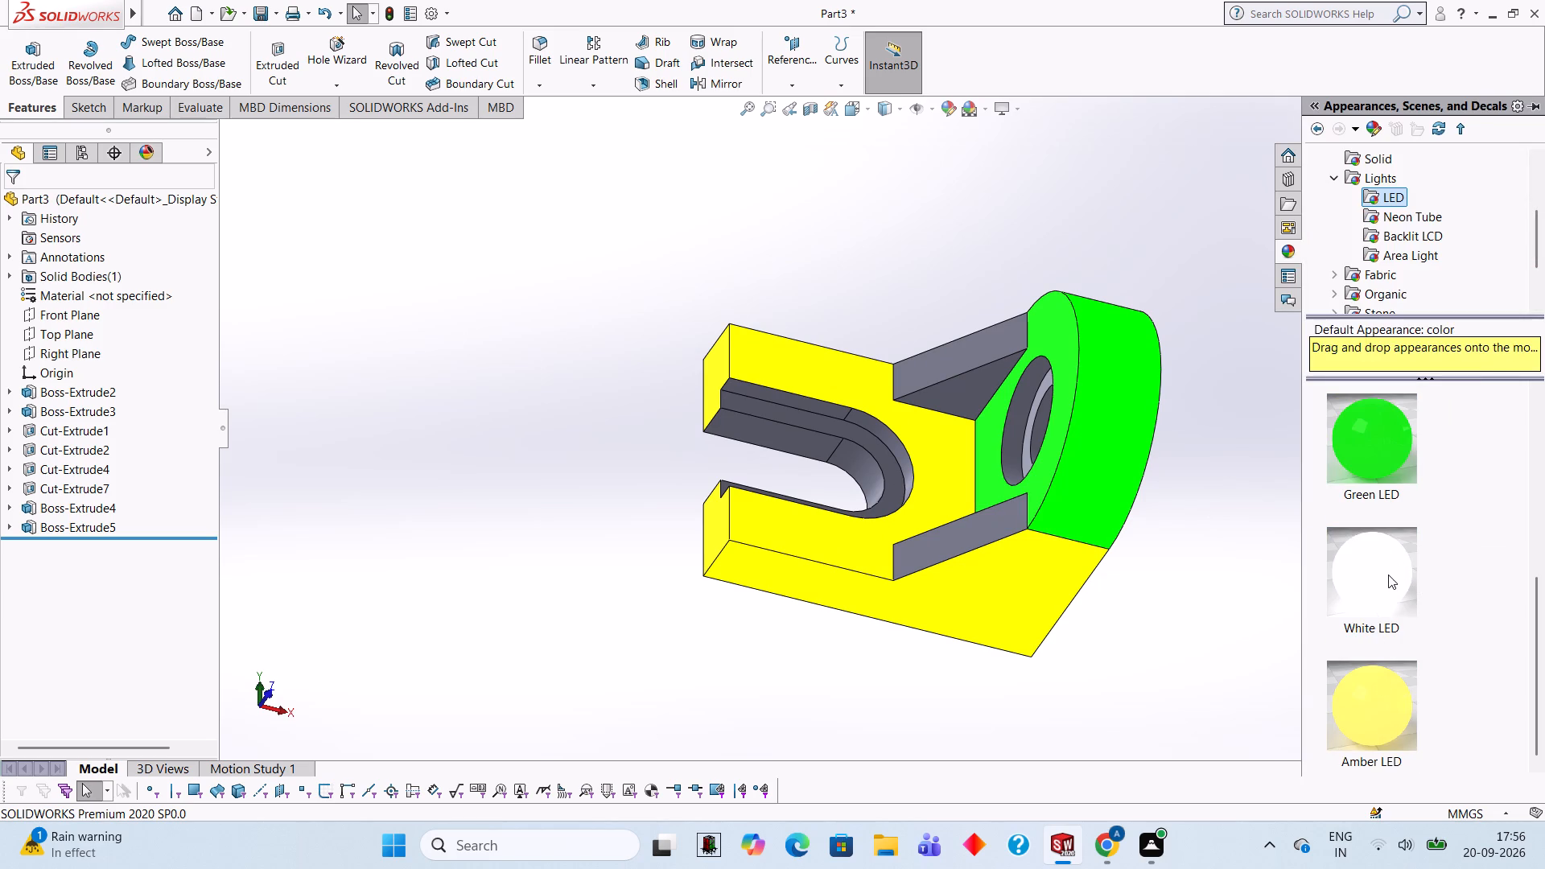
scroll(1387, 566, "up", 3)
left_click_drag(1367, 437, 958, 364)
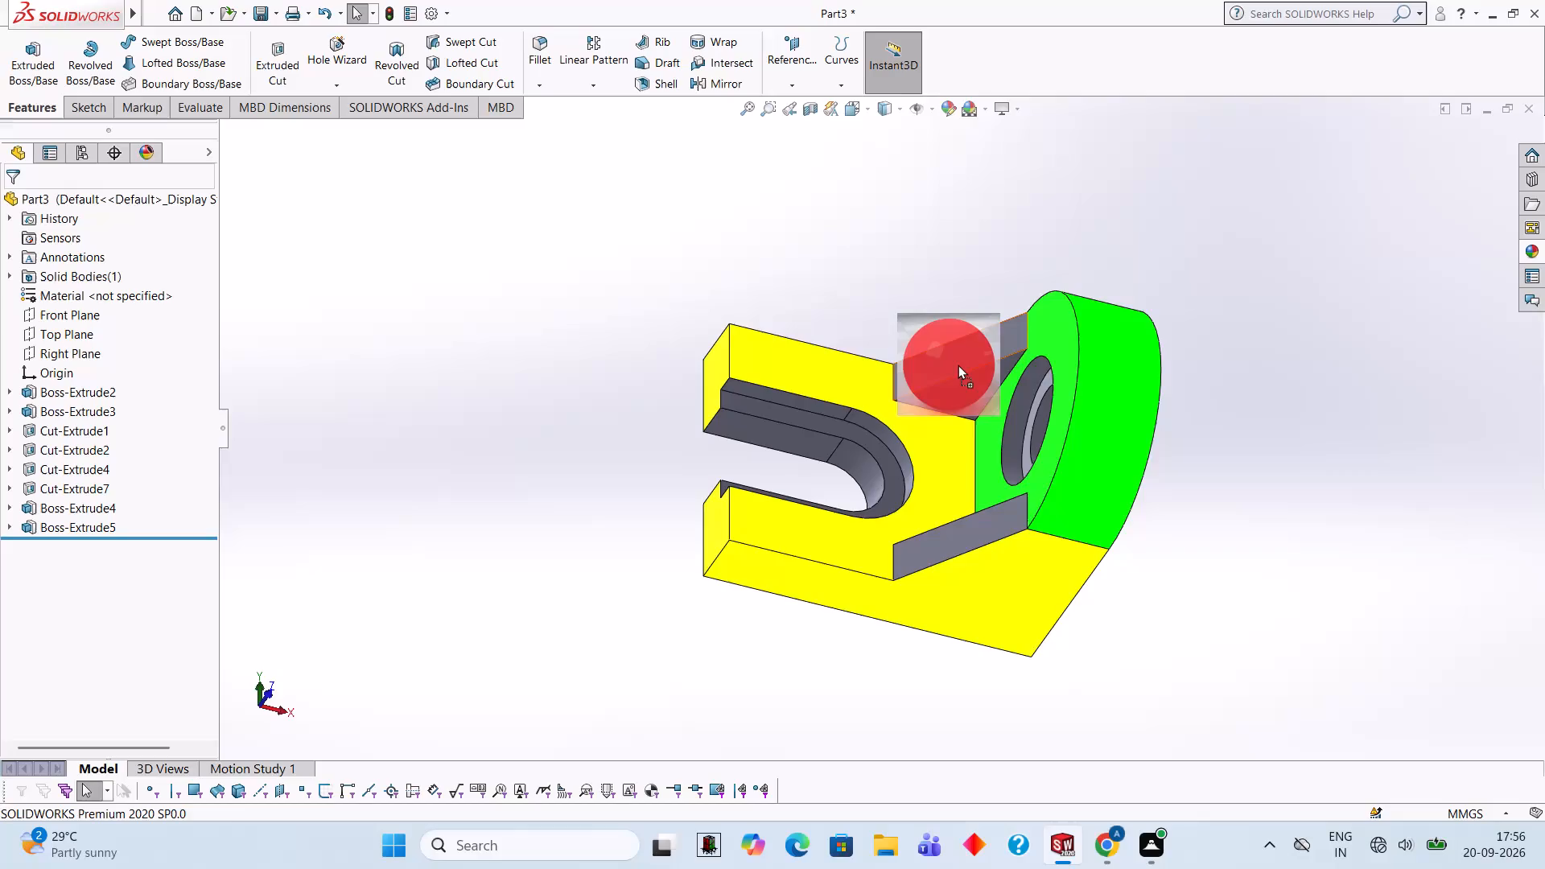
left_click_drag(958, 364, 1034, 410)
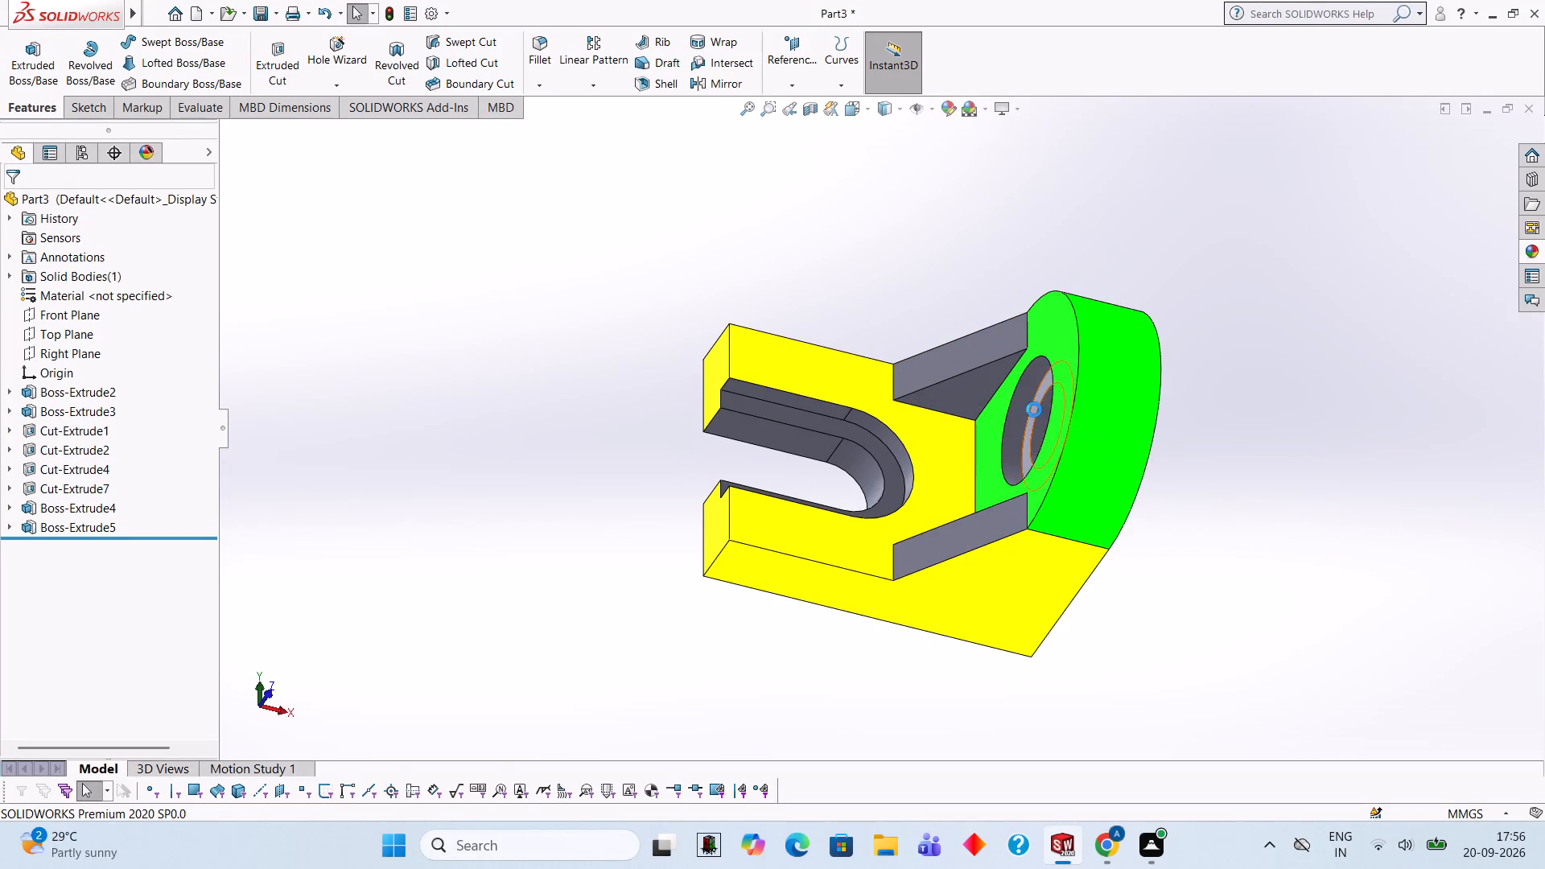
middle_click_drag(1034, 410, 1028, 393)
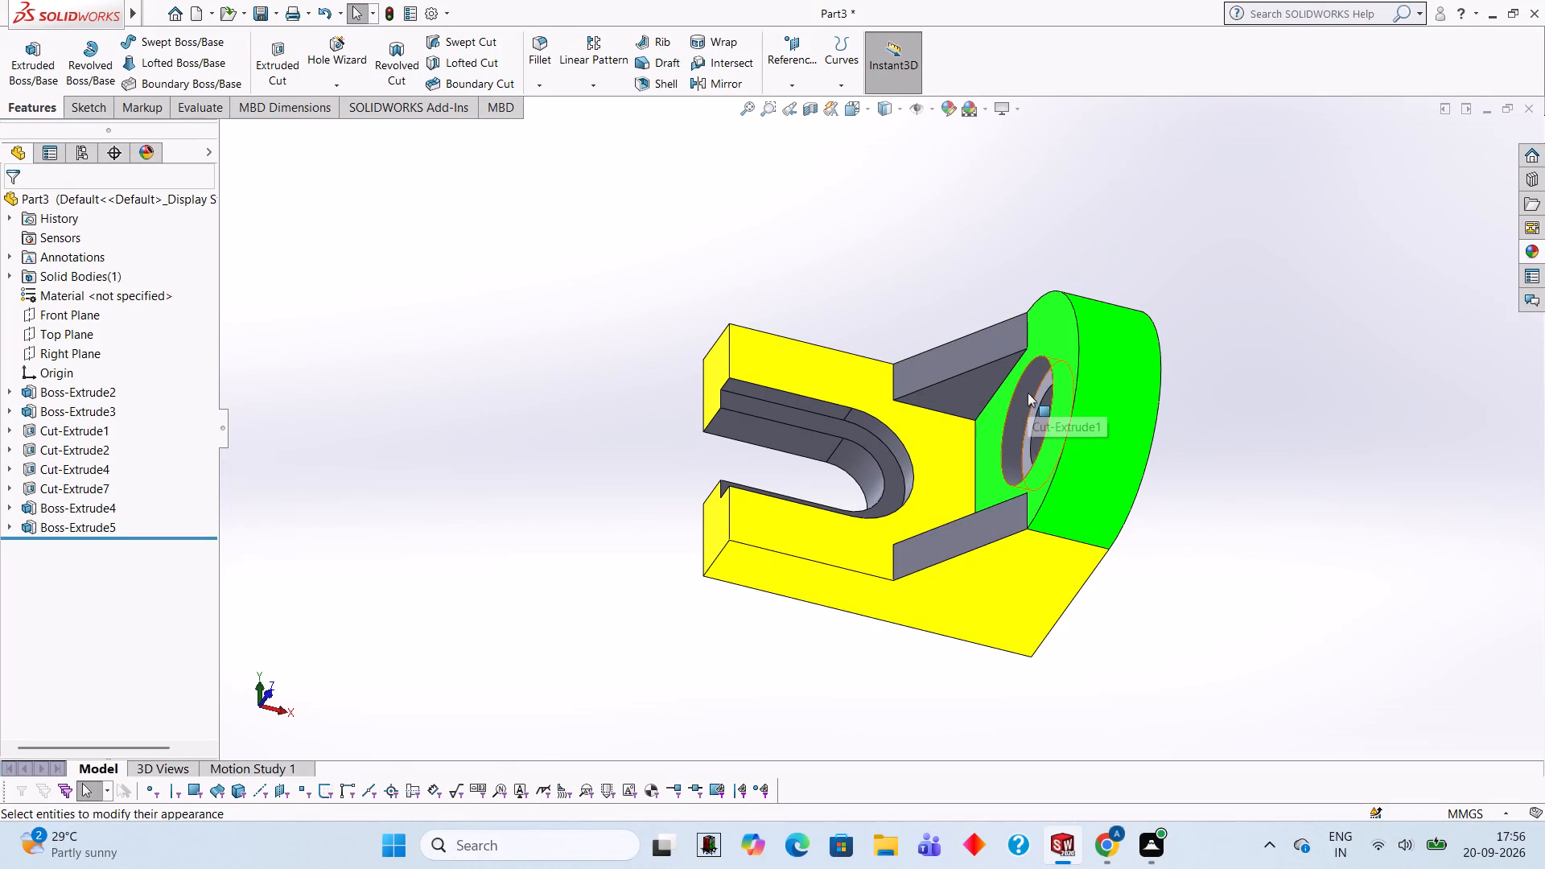
Apply the Red LED appearance to the smaller inner circular cut of the upright's stepped recess.
left_click(1517, 336)
left_click(1534, 256)
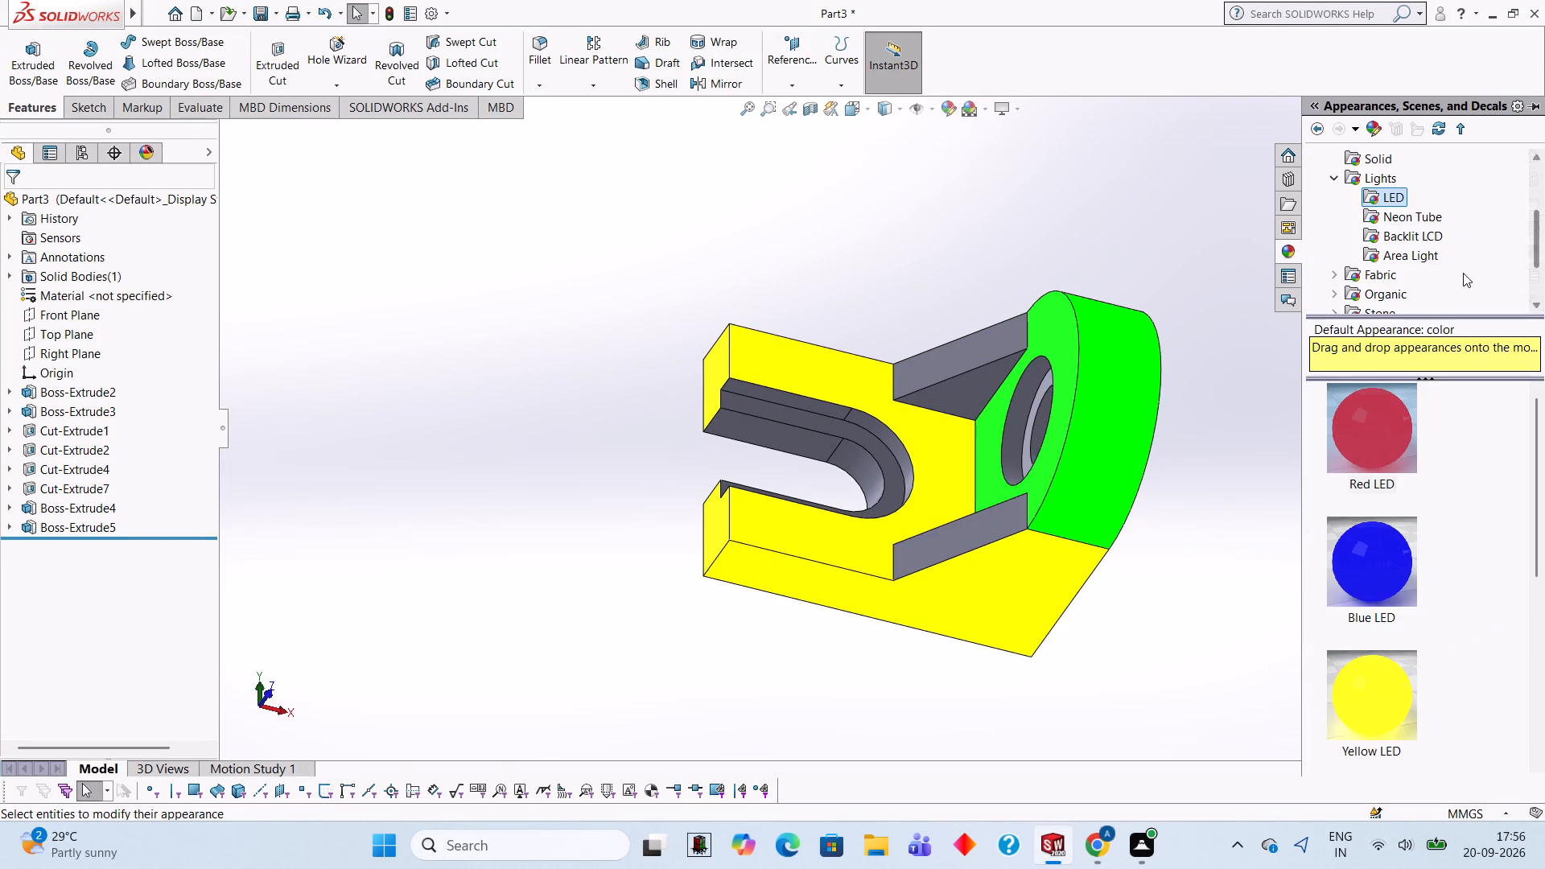
middle_click_drag(1185, 286, 1238, 339)
left_click(1374, 423)
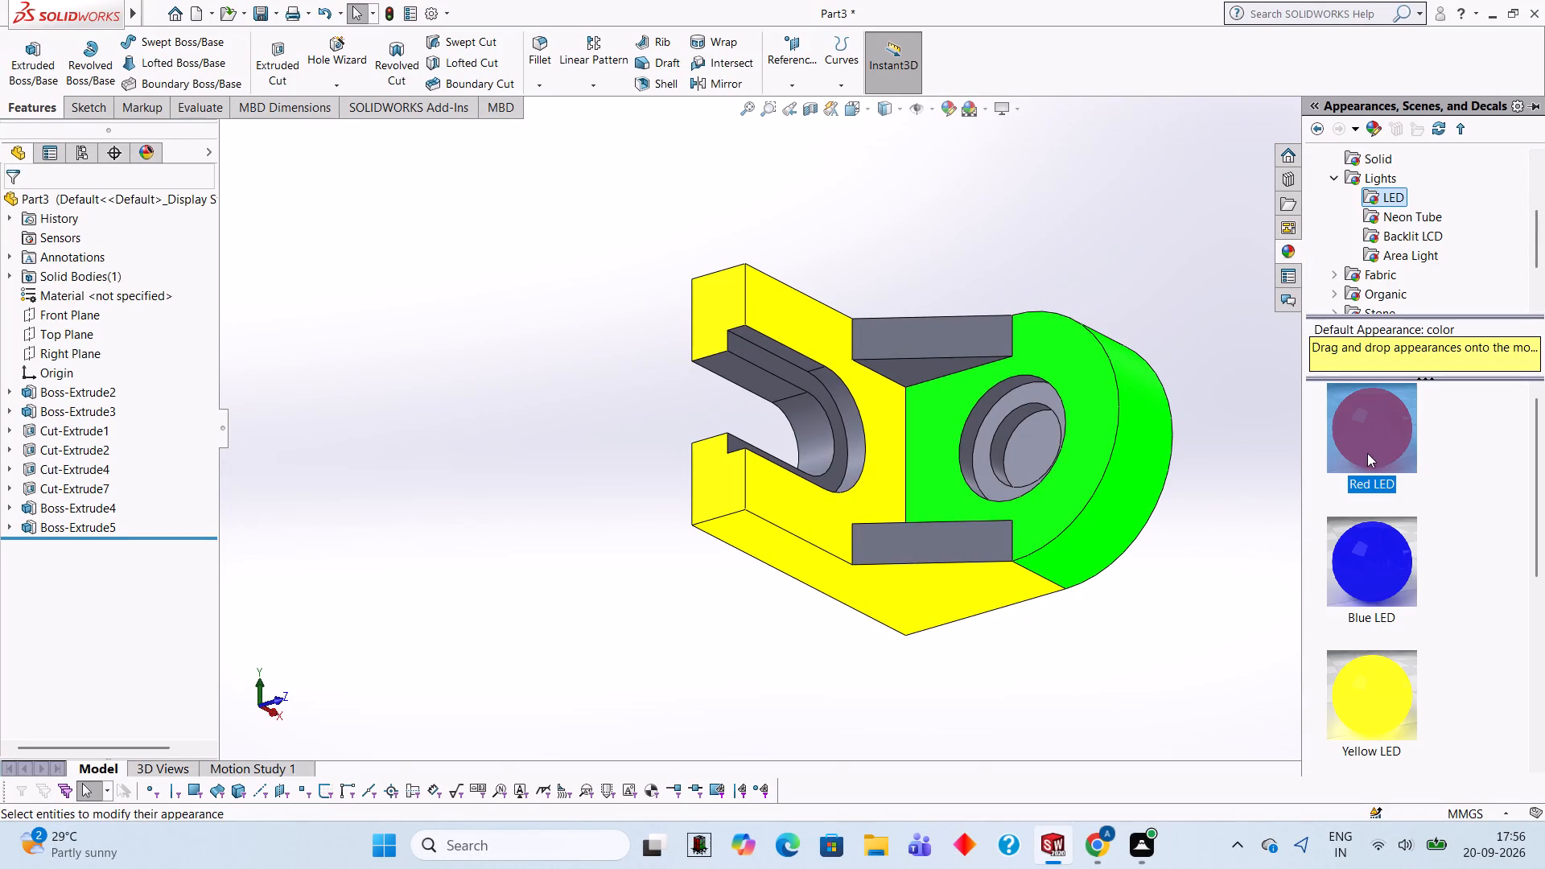
left_click_drag(1366, 439, 996, 437)
left_click(996, 437)
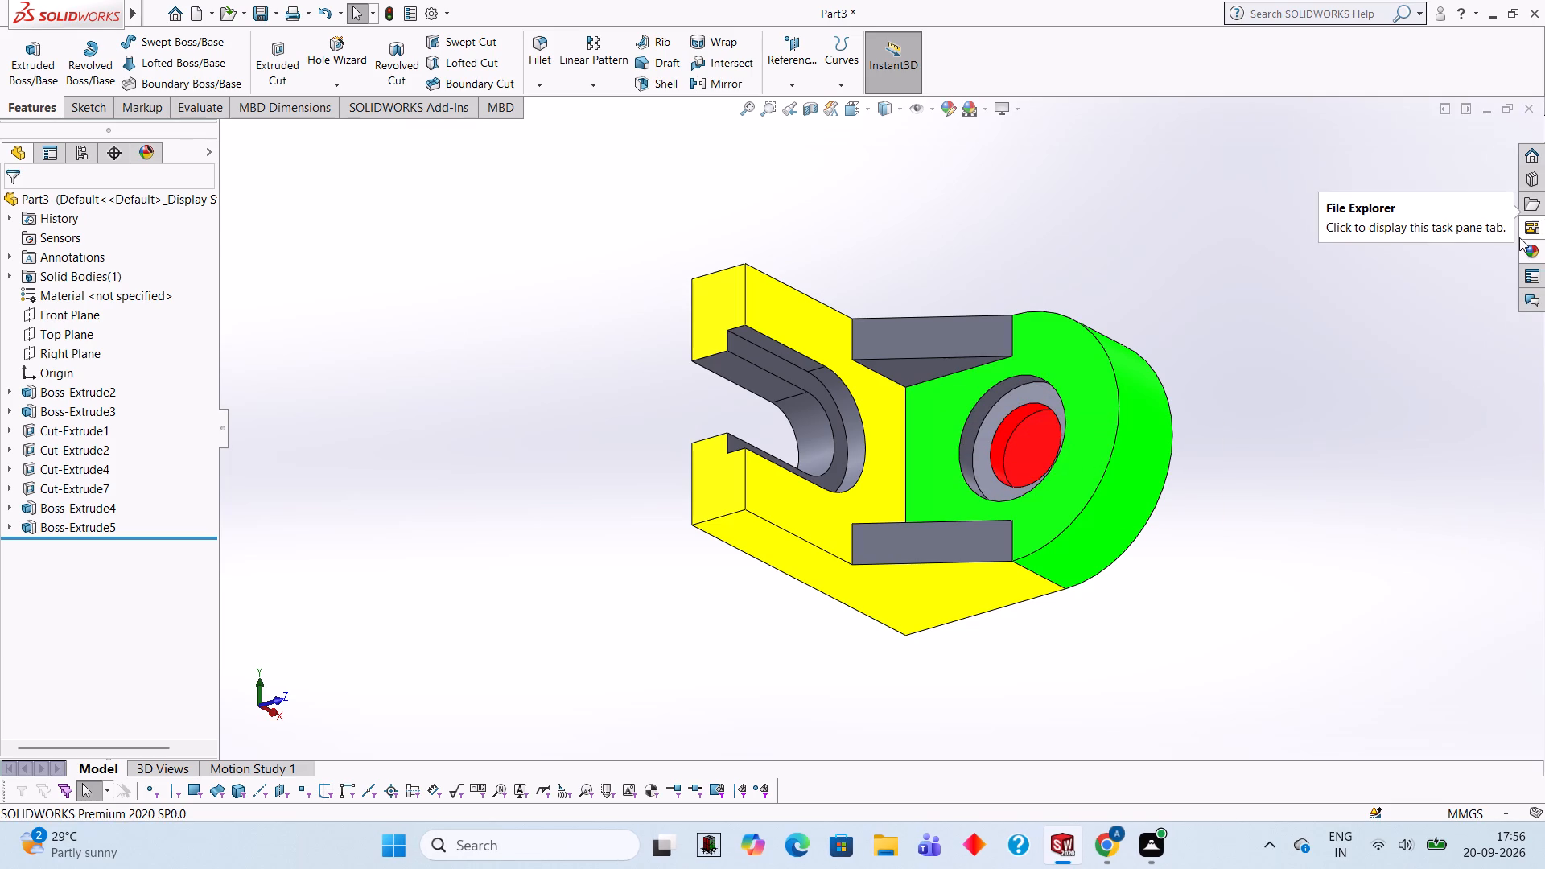
Apply the Blue LED appearance to the larger outer circular cut of the upright's stepped recess.
left_click(1529, 246)
scroll(1431, 530, "down", 3)
scroll(1410, 537, "up", 1)
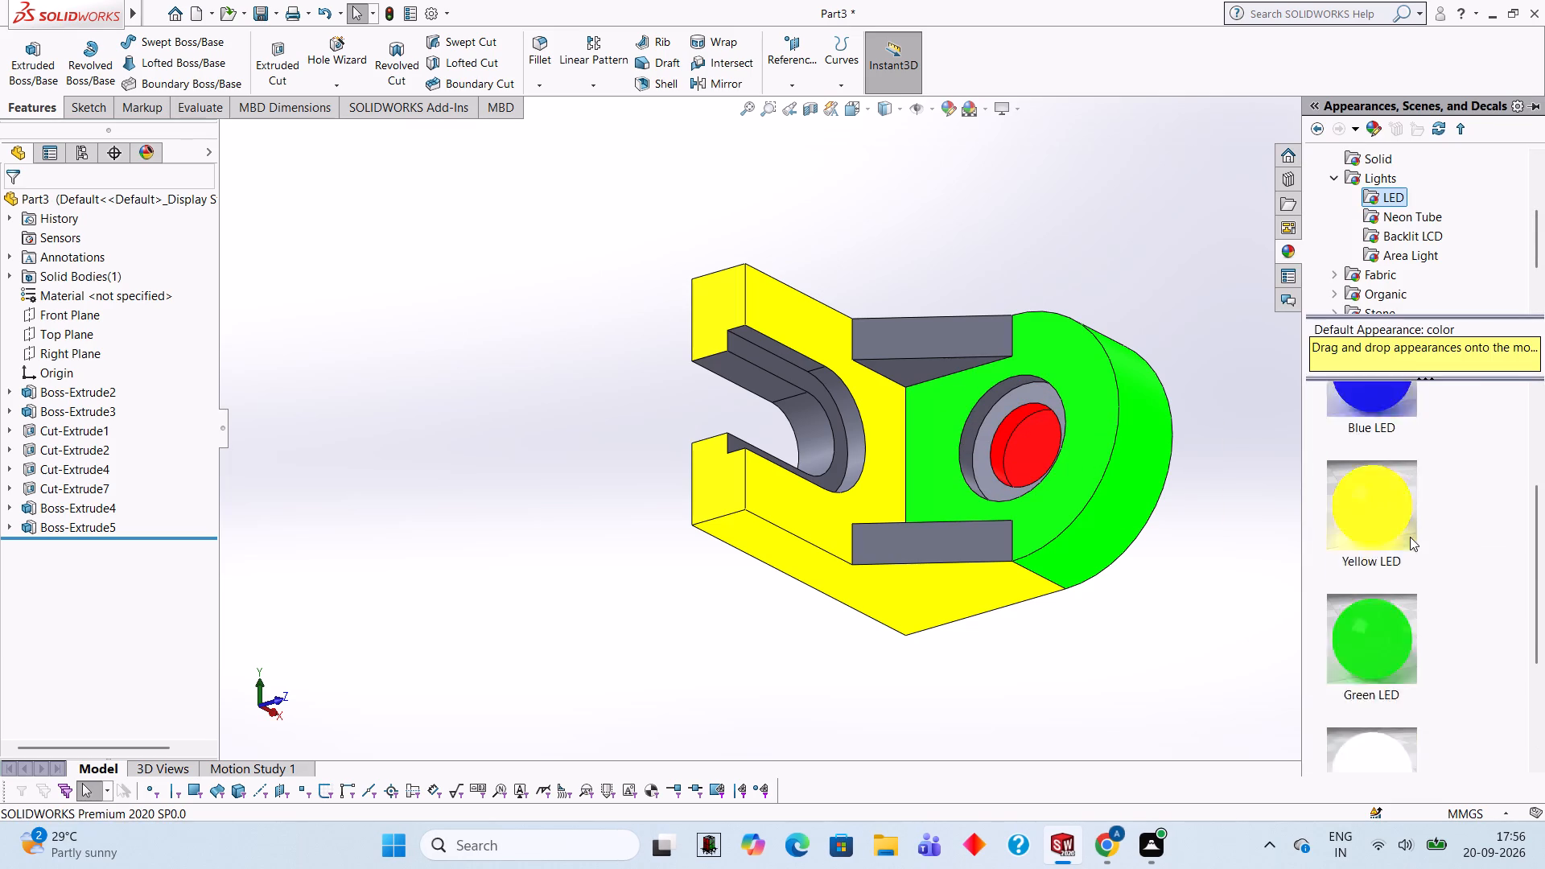
scroll(1410, 537, "up", 1)
left_click_drag(1394, 542, 1011, 398)
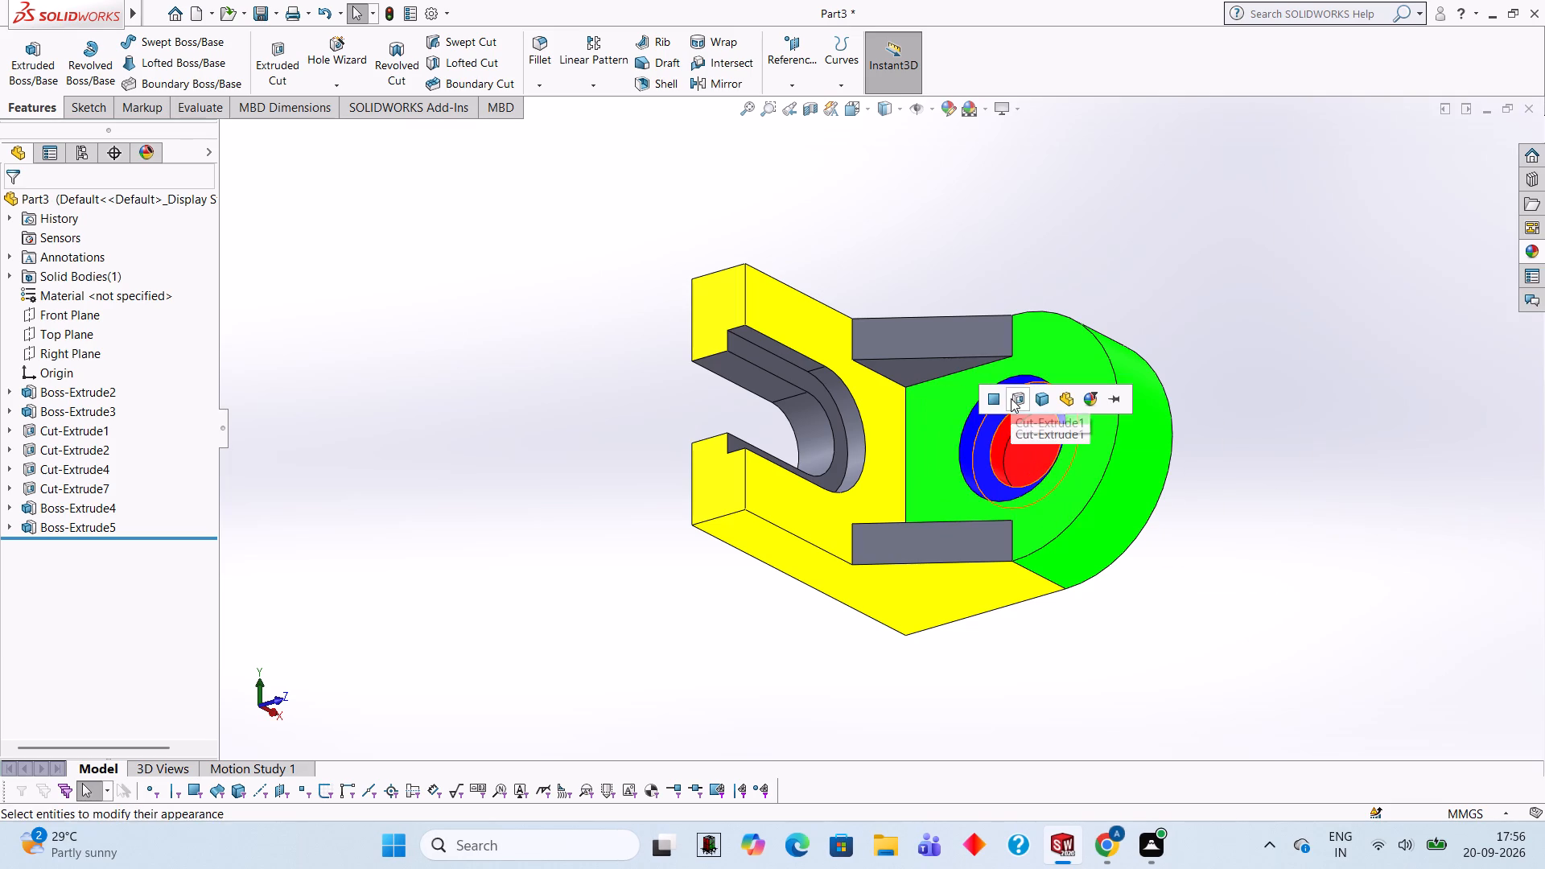
left_click(1011, 398)
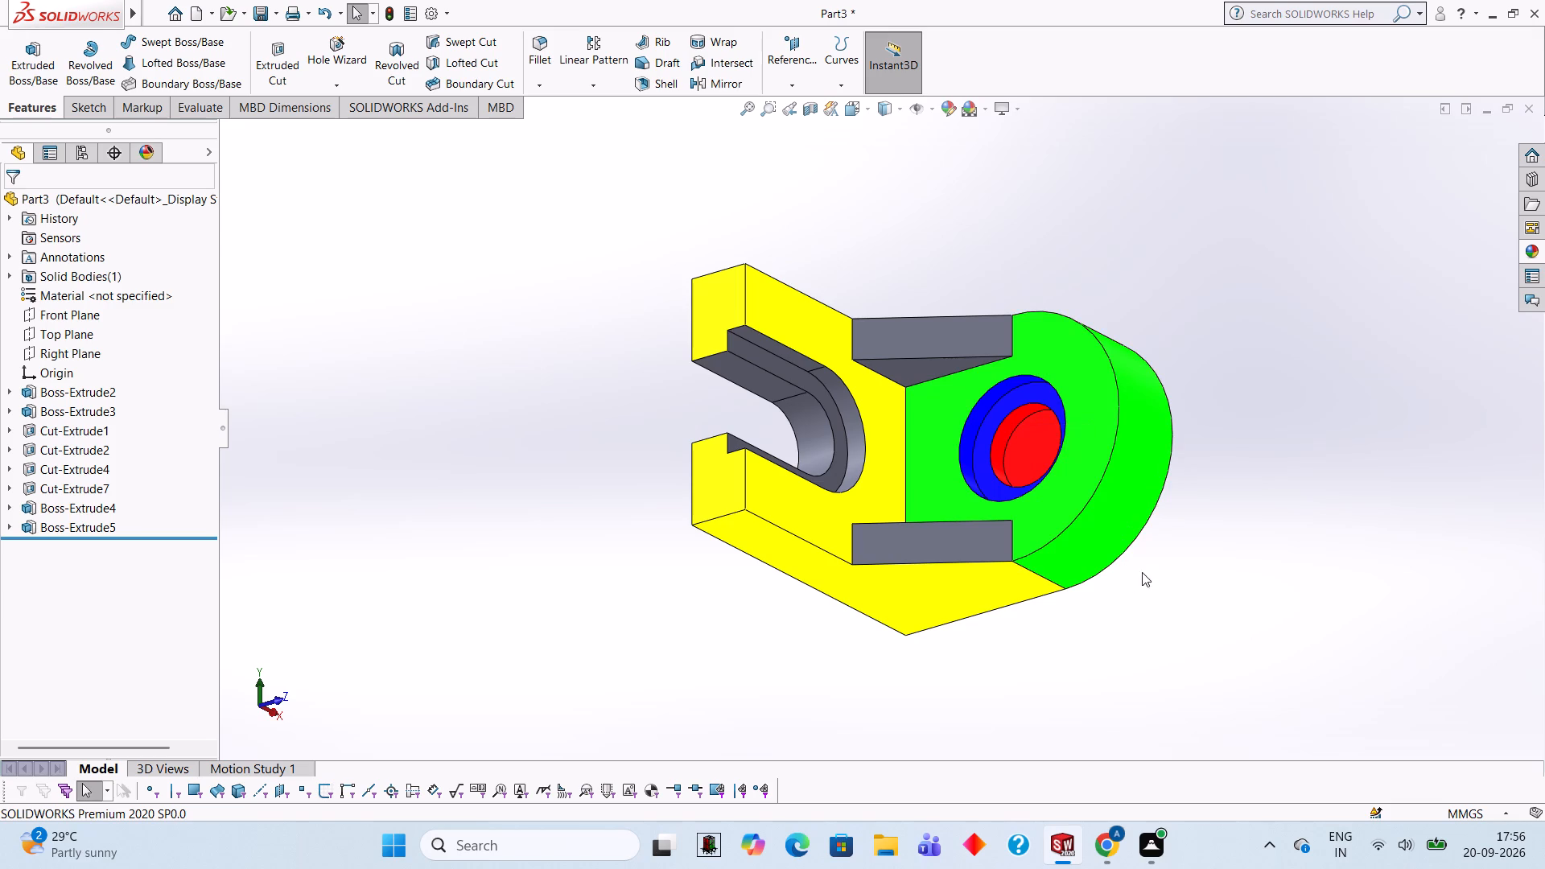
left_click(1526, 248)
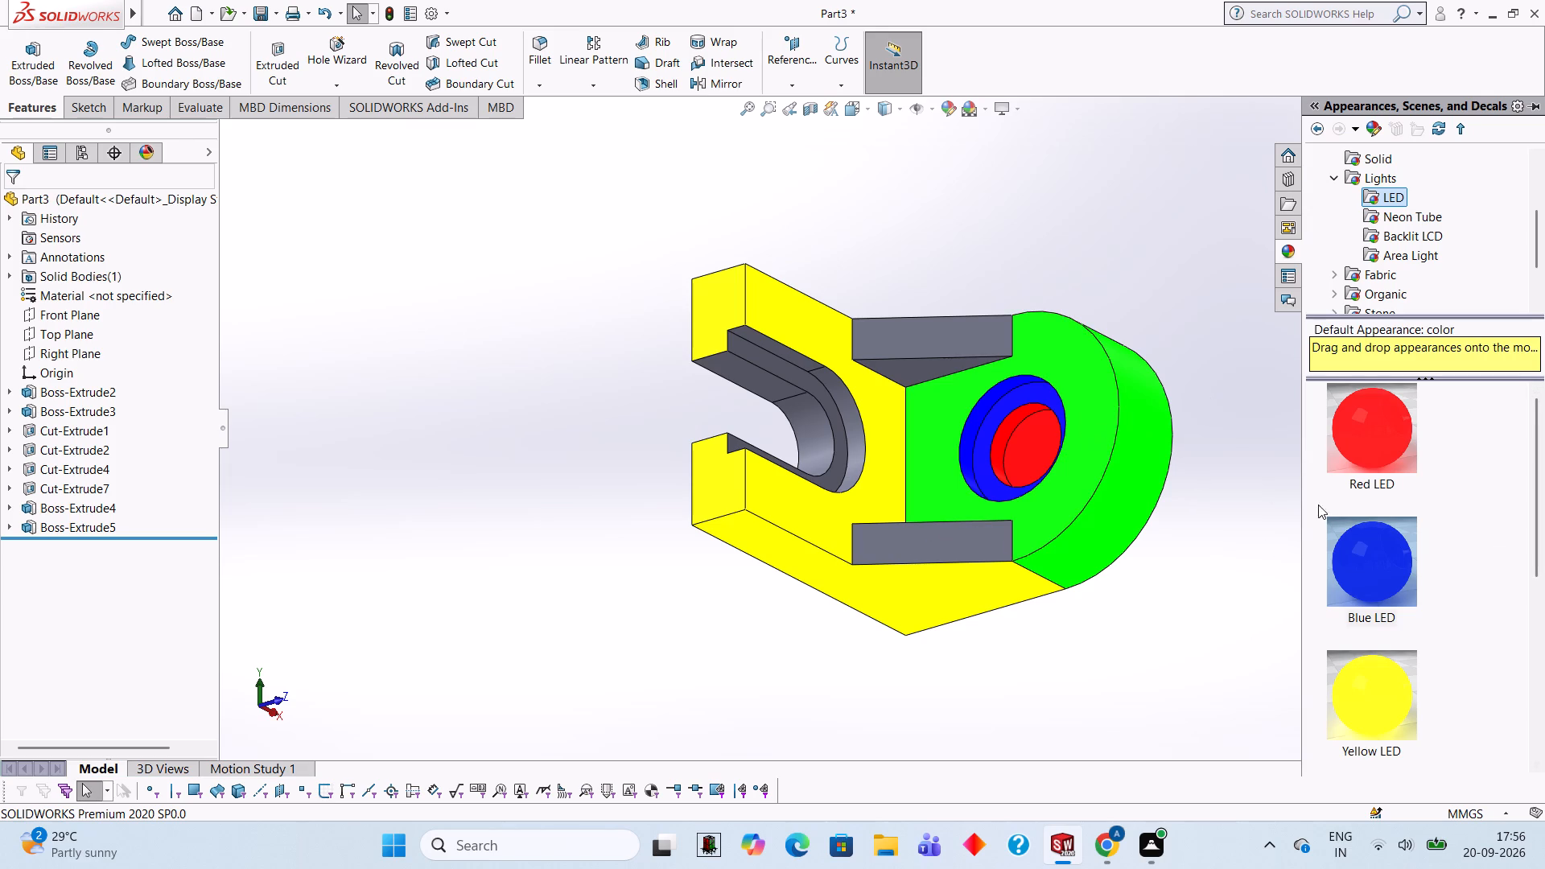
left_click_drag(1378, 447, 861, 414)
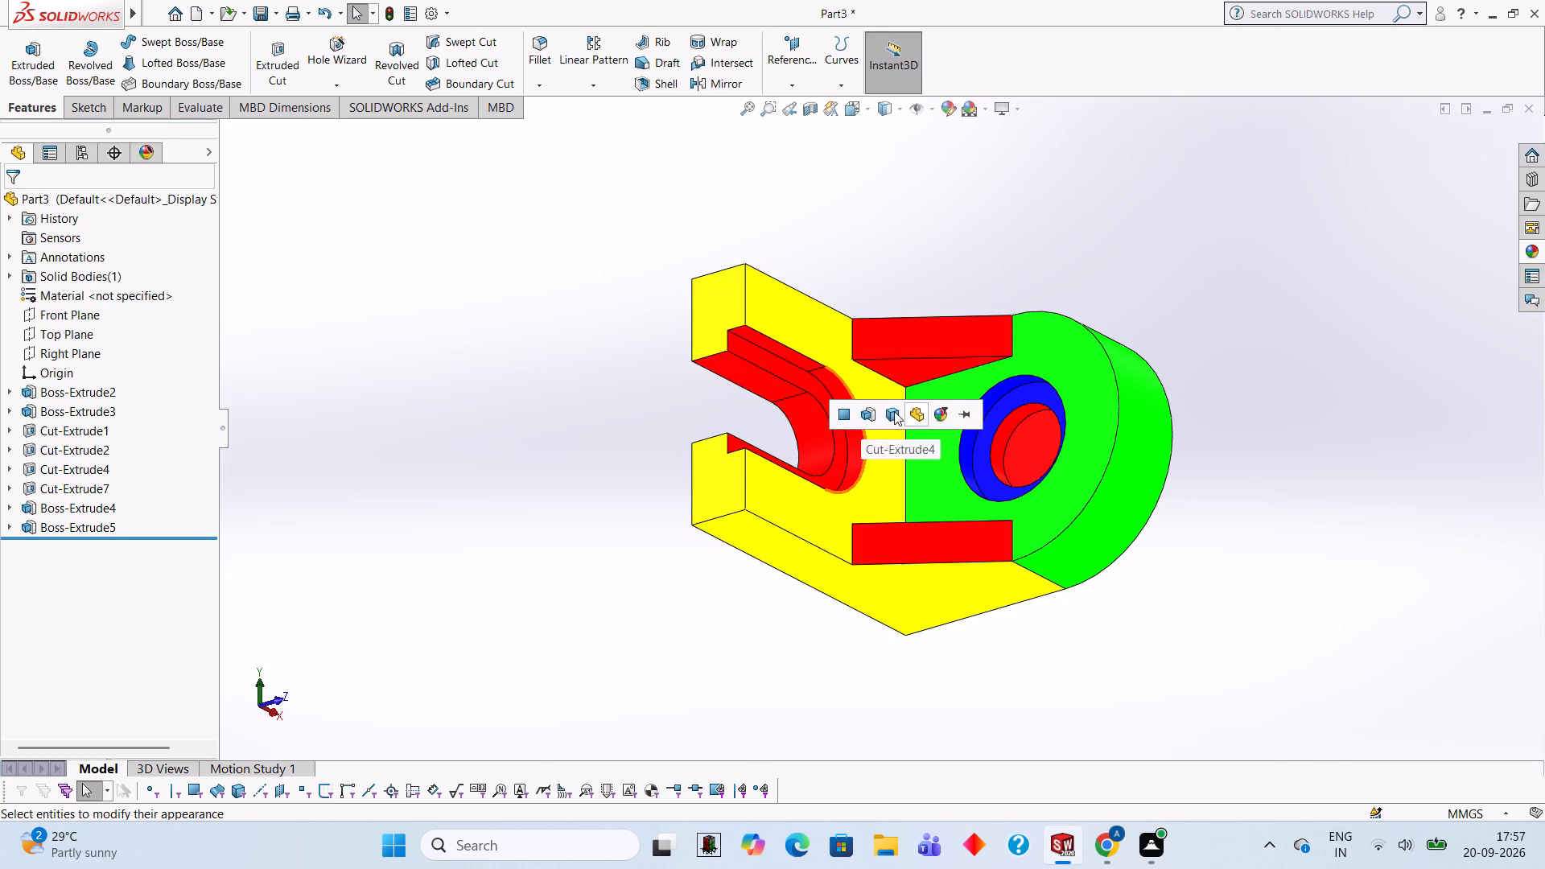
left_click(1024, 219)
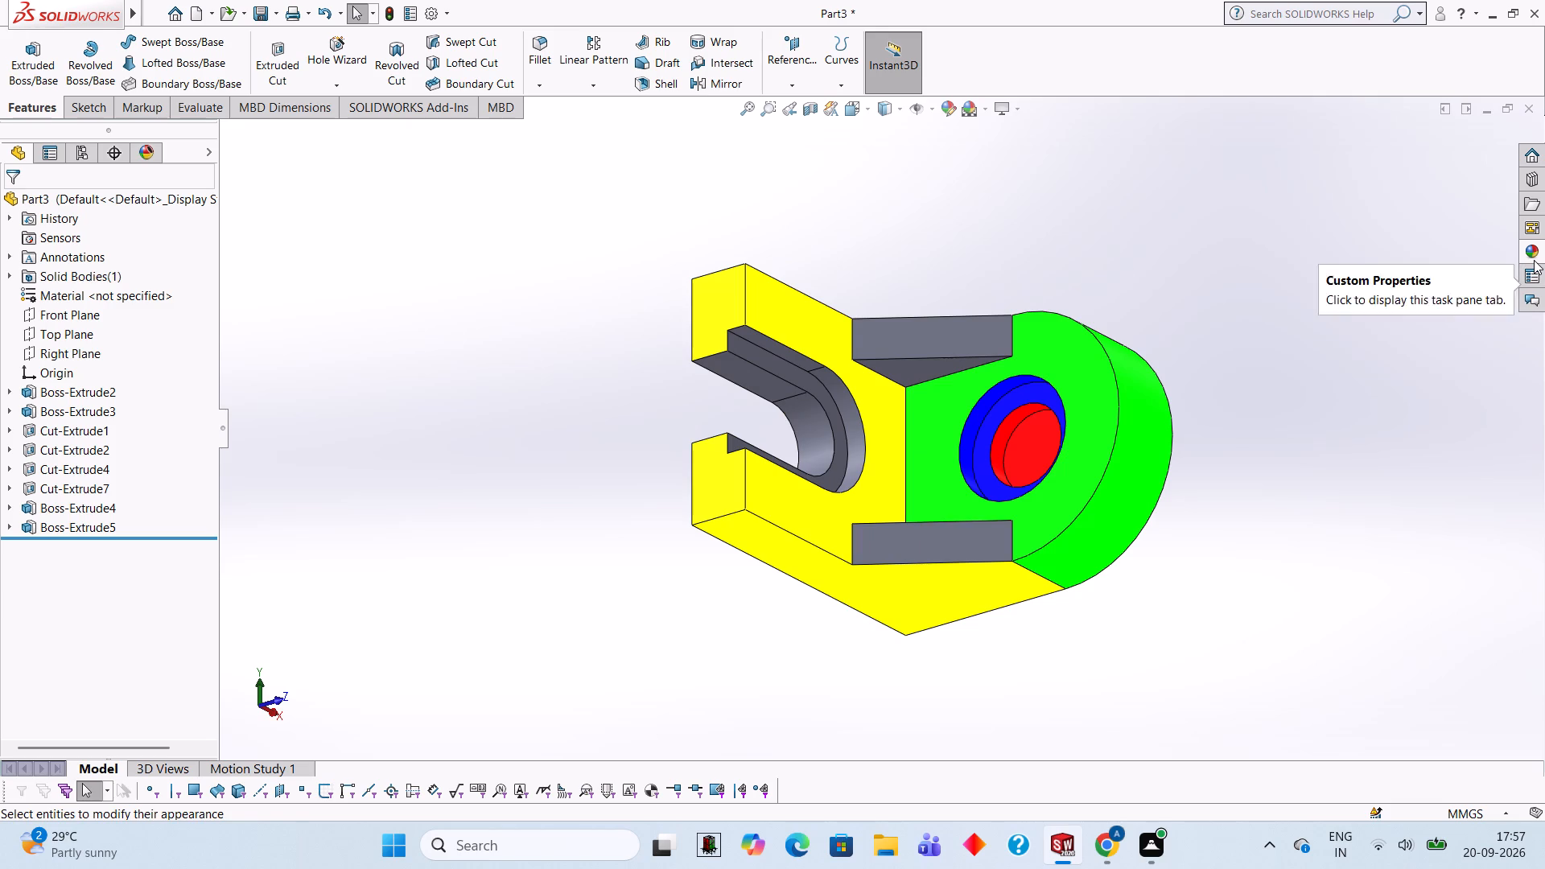
Apply the Red LED appearance to the wider cut feature of the plate's stepped slot.
left_click(1534, 260)
left_click_drag(1385, 452, 989, 443)
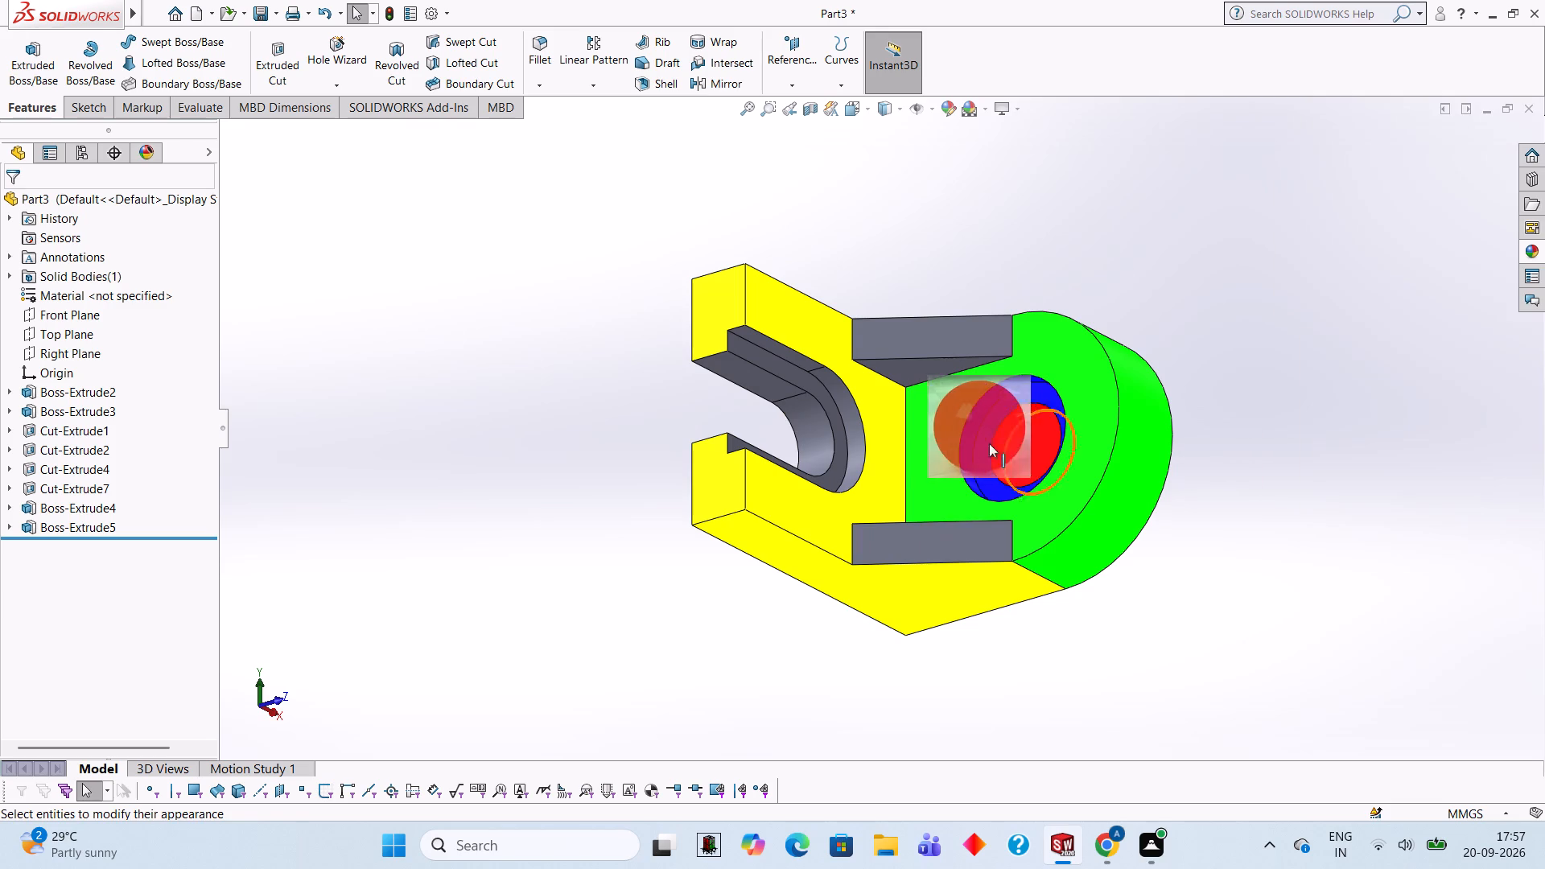
left_click_drag(989, 443, 860, 435)
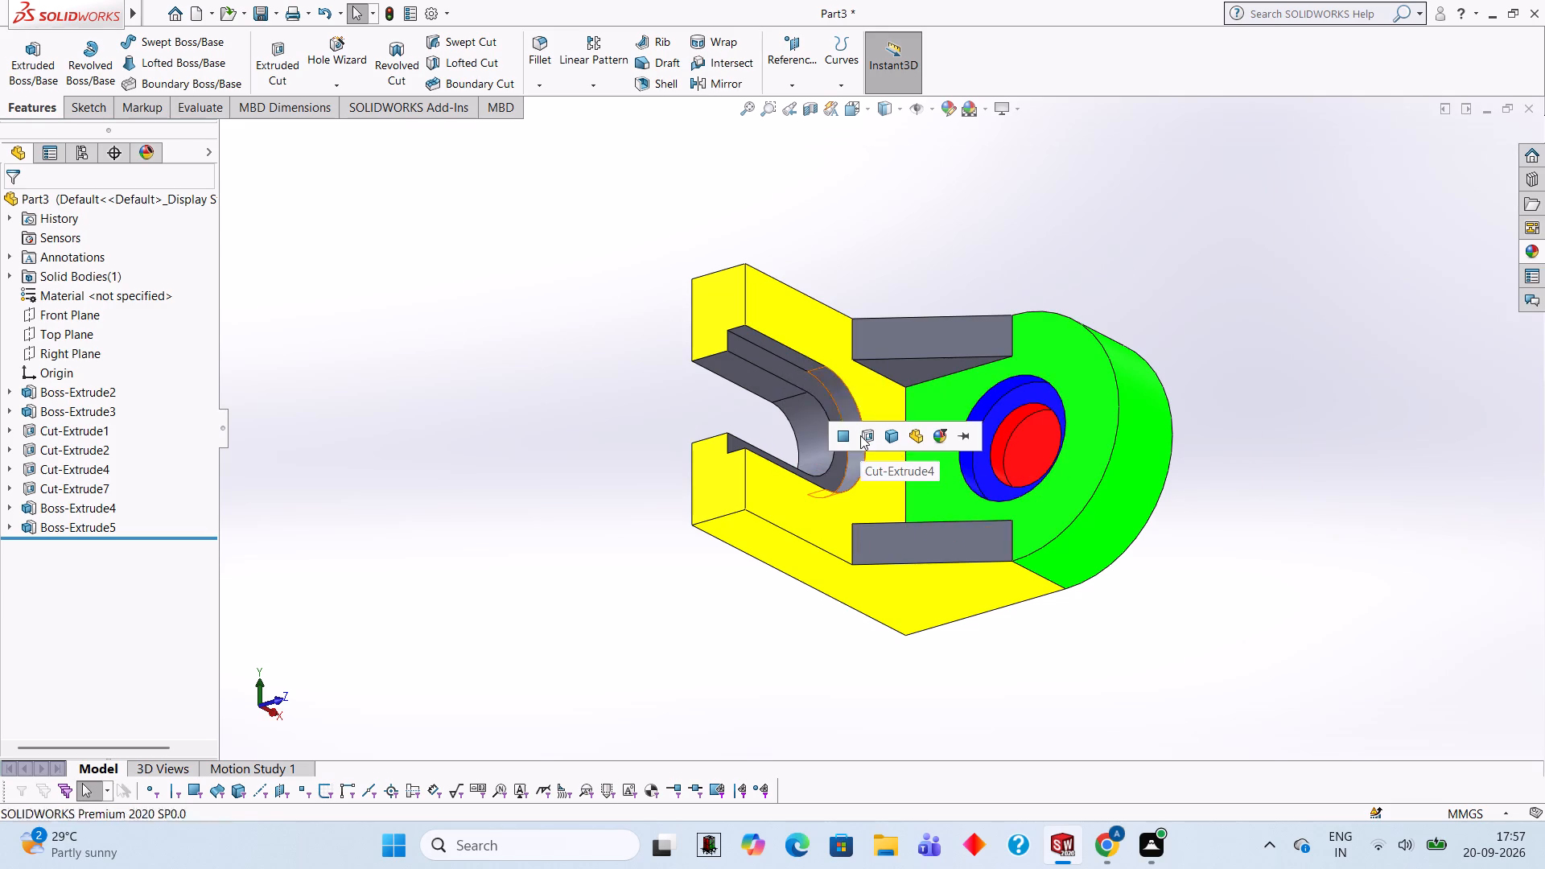
left_click(860, 435)
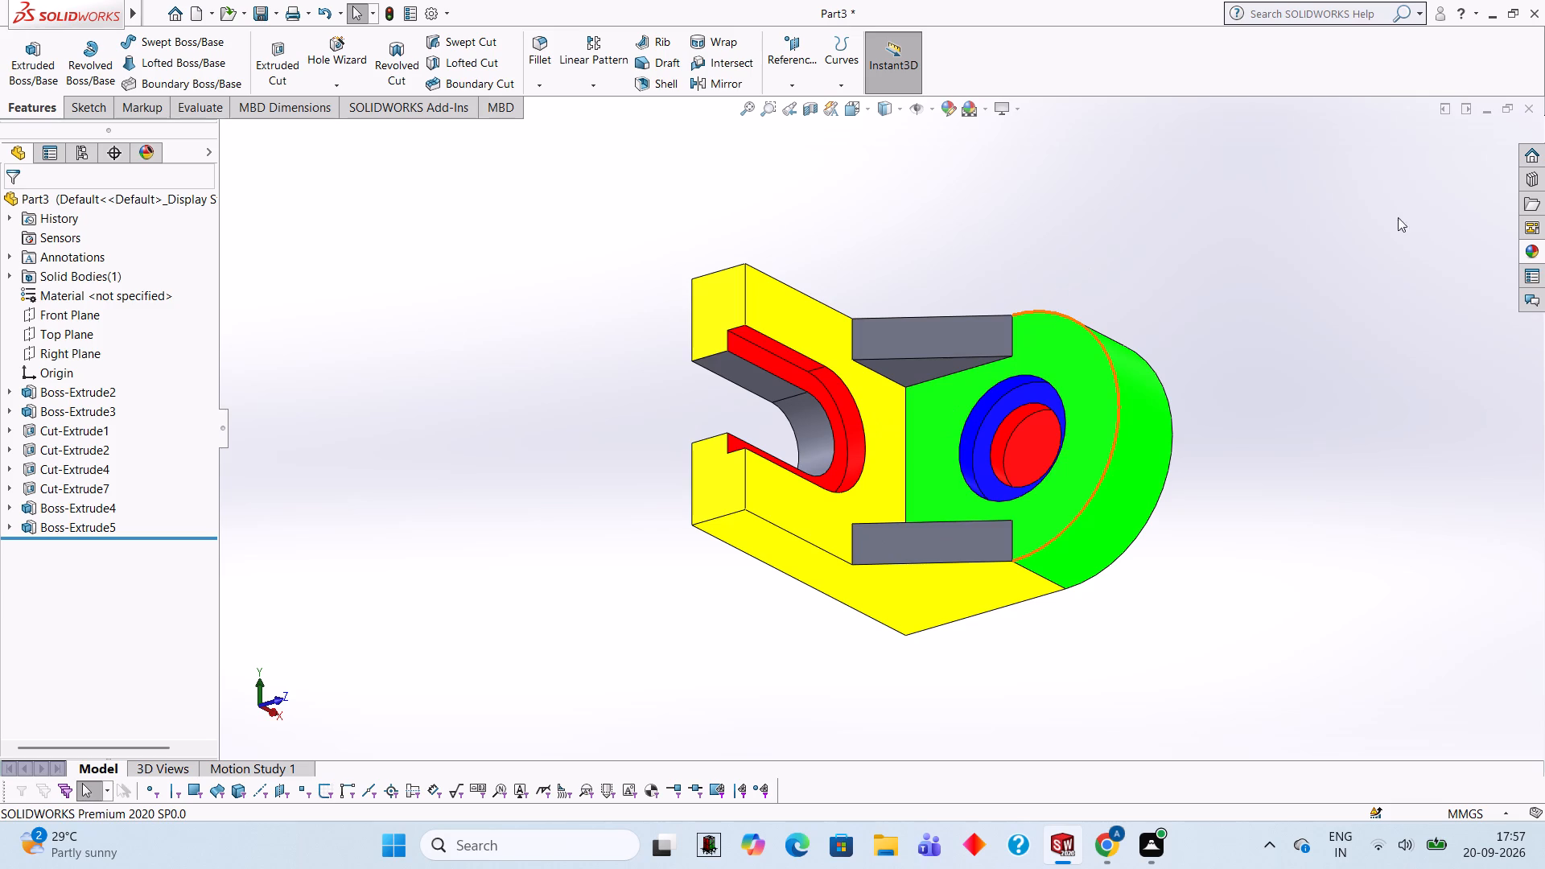
Apply the Blue LED appearance to the narrower through cut of the plate's stepped slot.
middle_click_drag(872, 345, 921, 427)
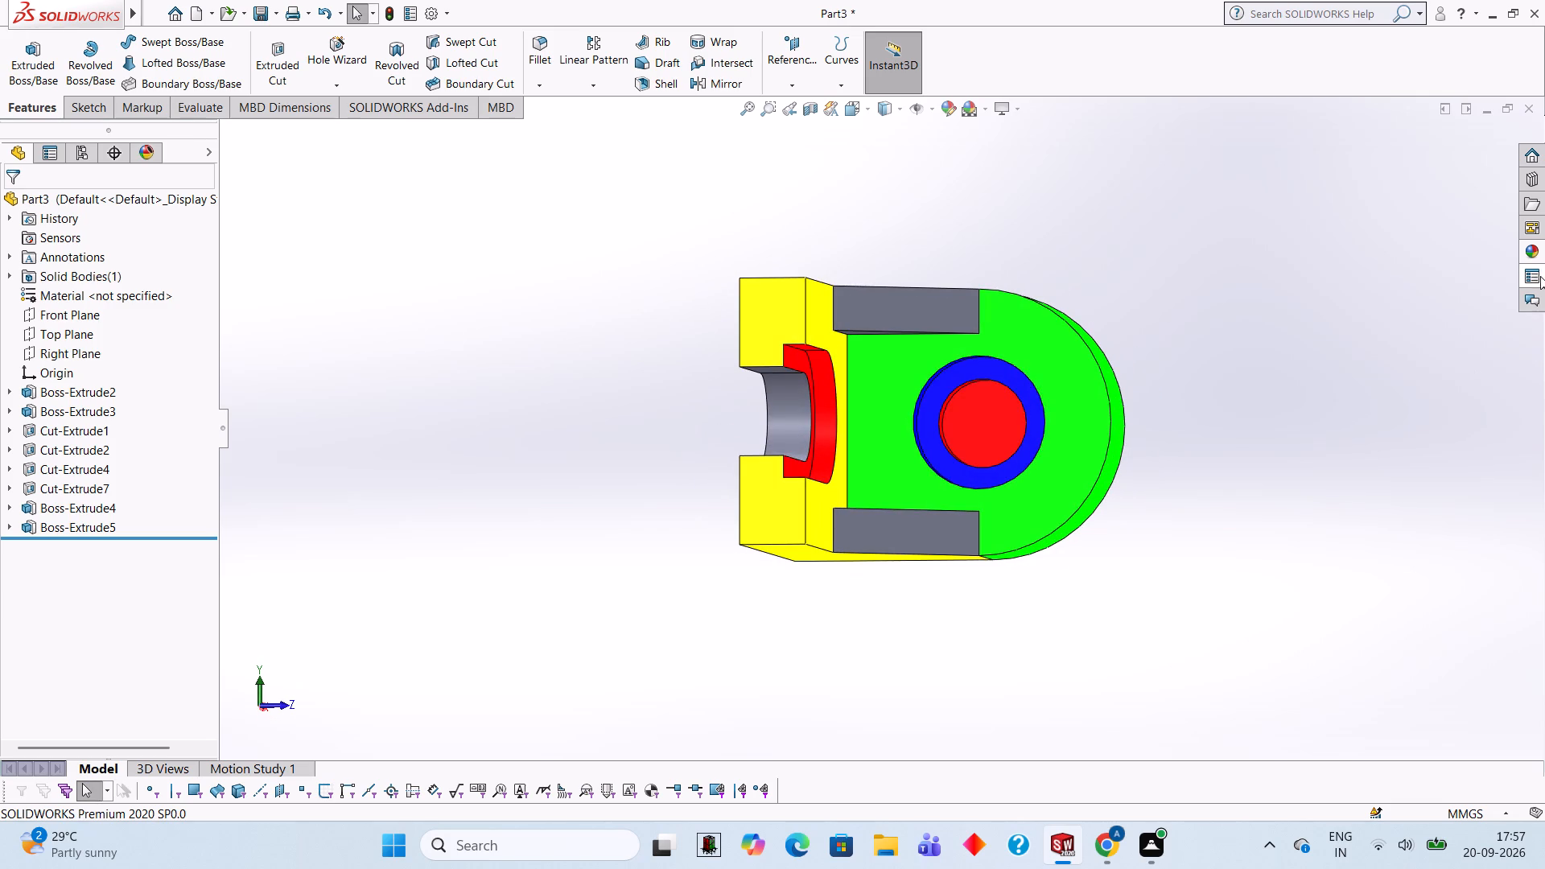
left_click(1537, 243)
left_click_drag(1394, 553, 1065, 540)
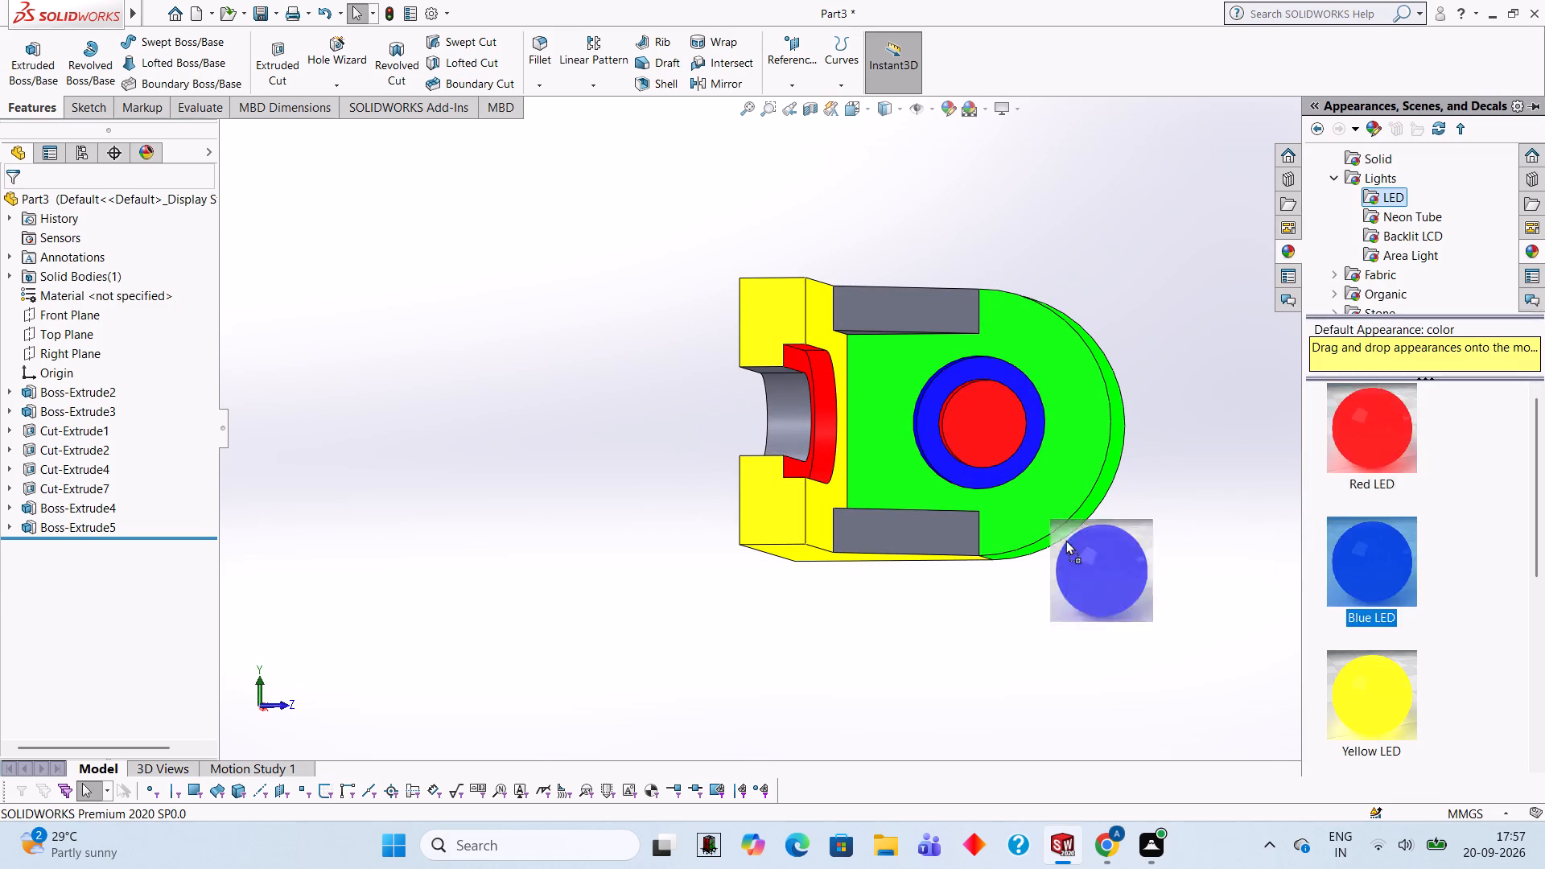
left_click_drag(1065, 540, 797, 387)
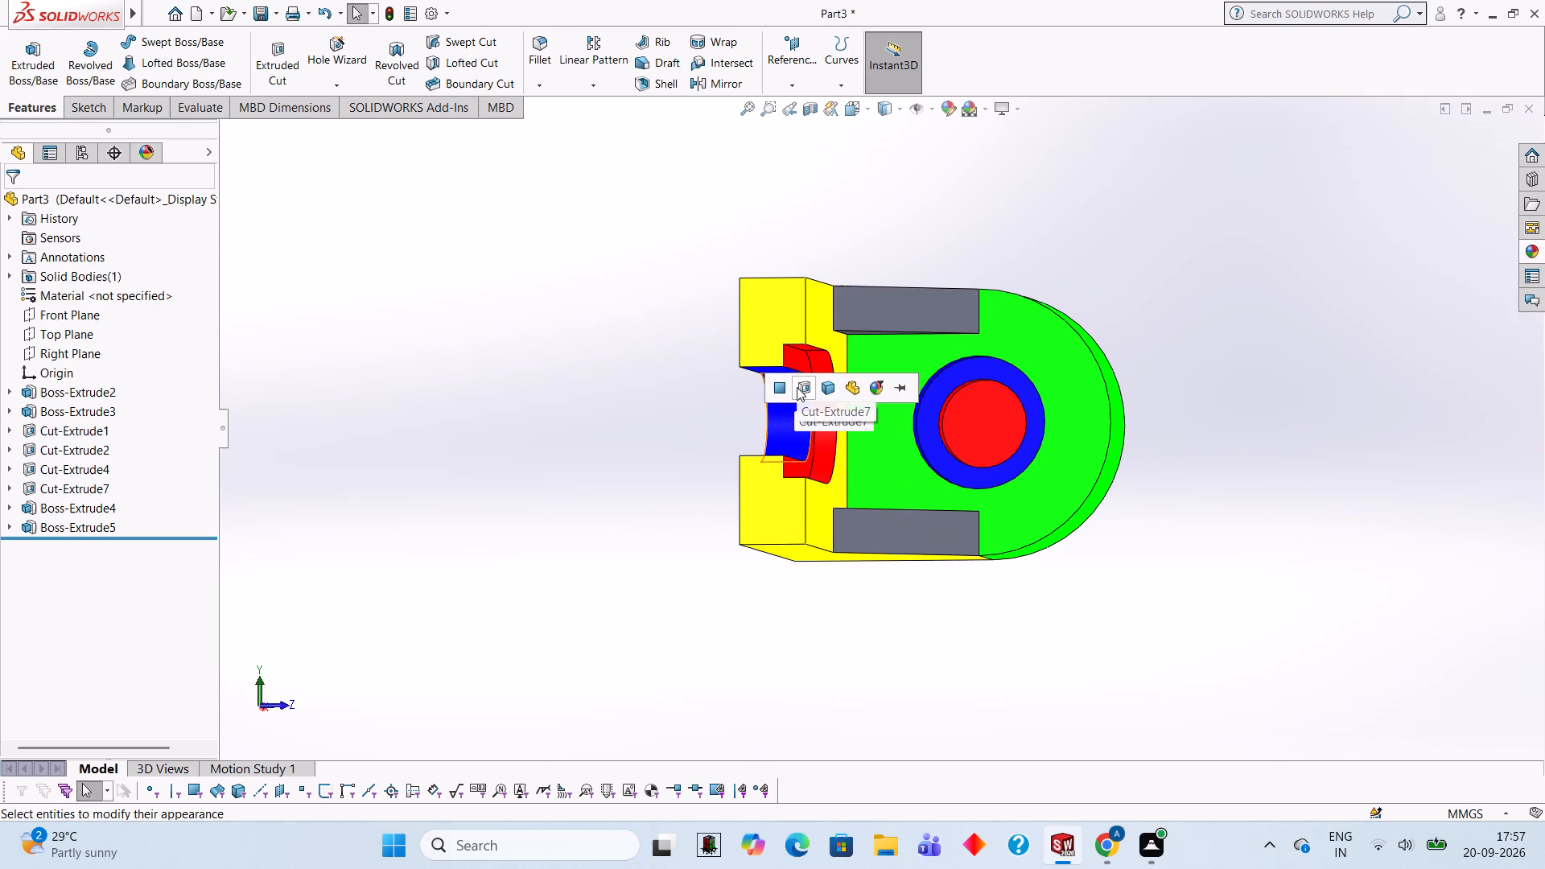
left_click(797, 387)
Apply the Blue LED appearance to the upper triangular rib, on the positive Y side of the bracket, as a whole feature.
middle_click_drag(1287, 404, 1197, 497)
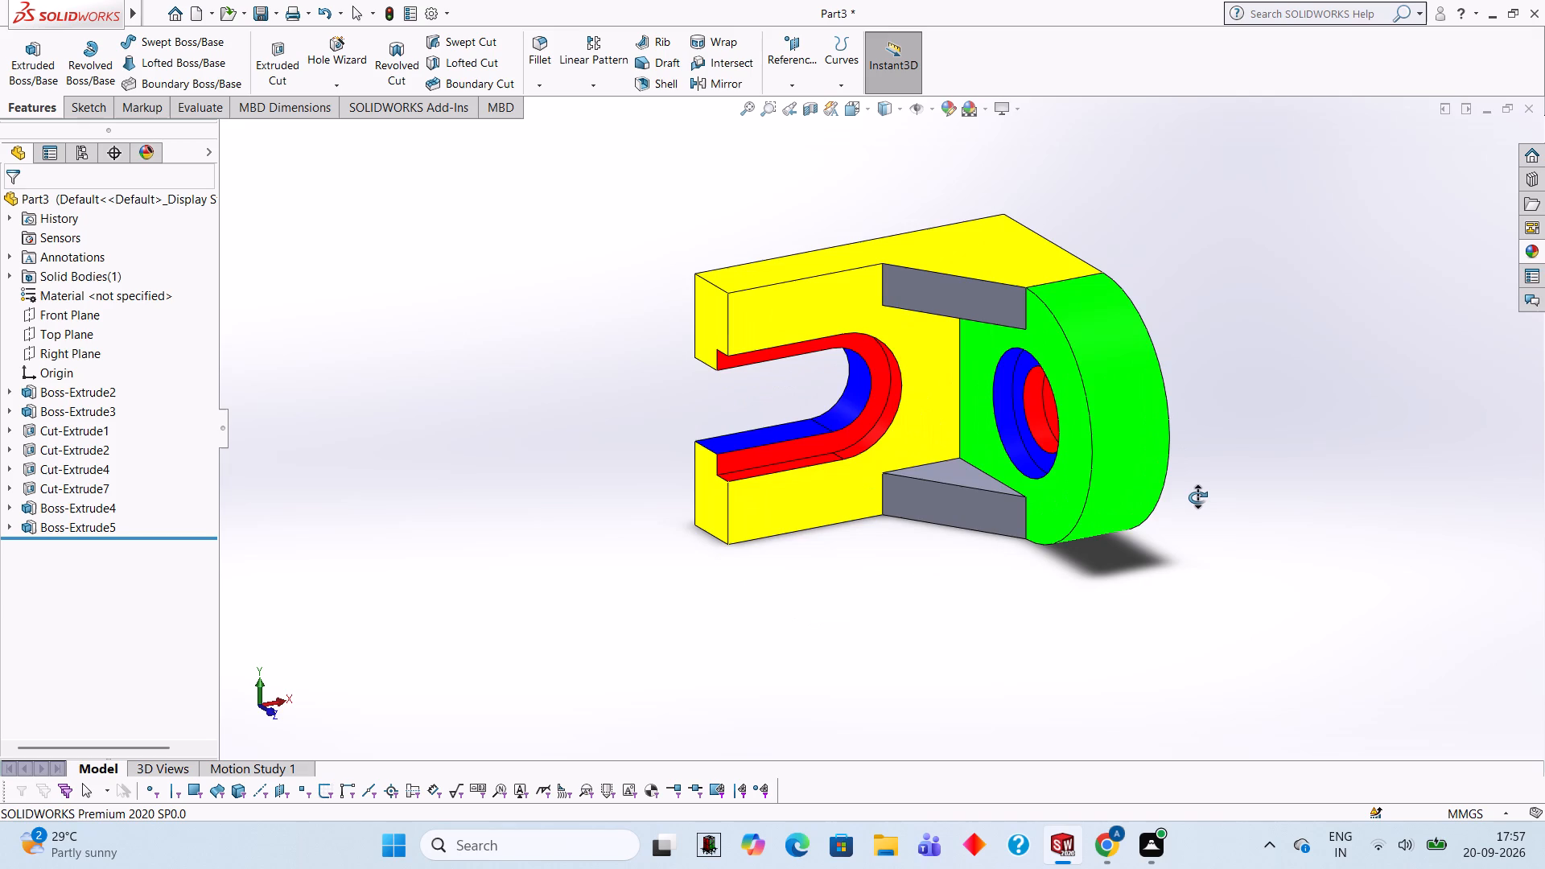
middle_click_drag(1197, 497, 1230, 315)
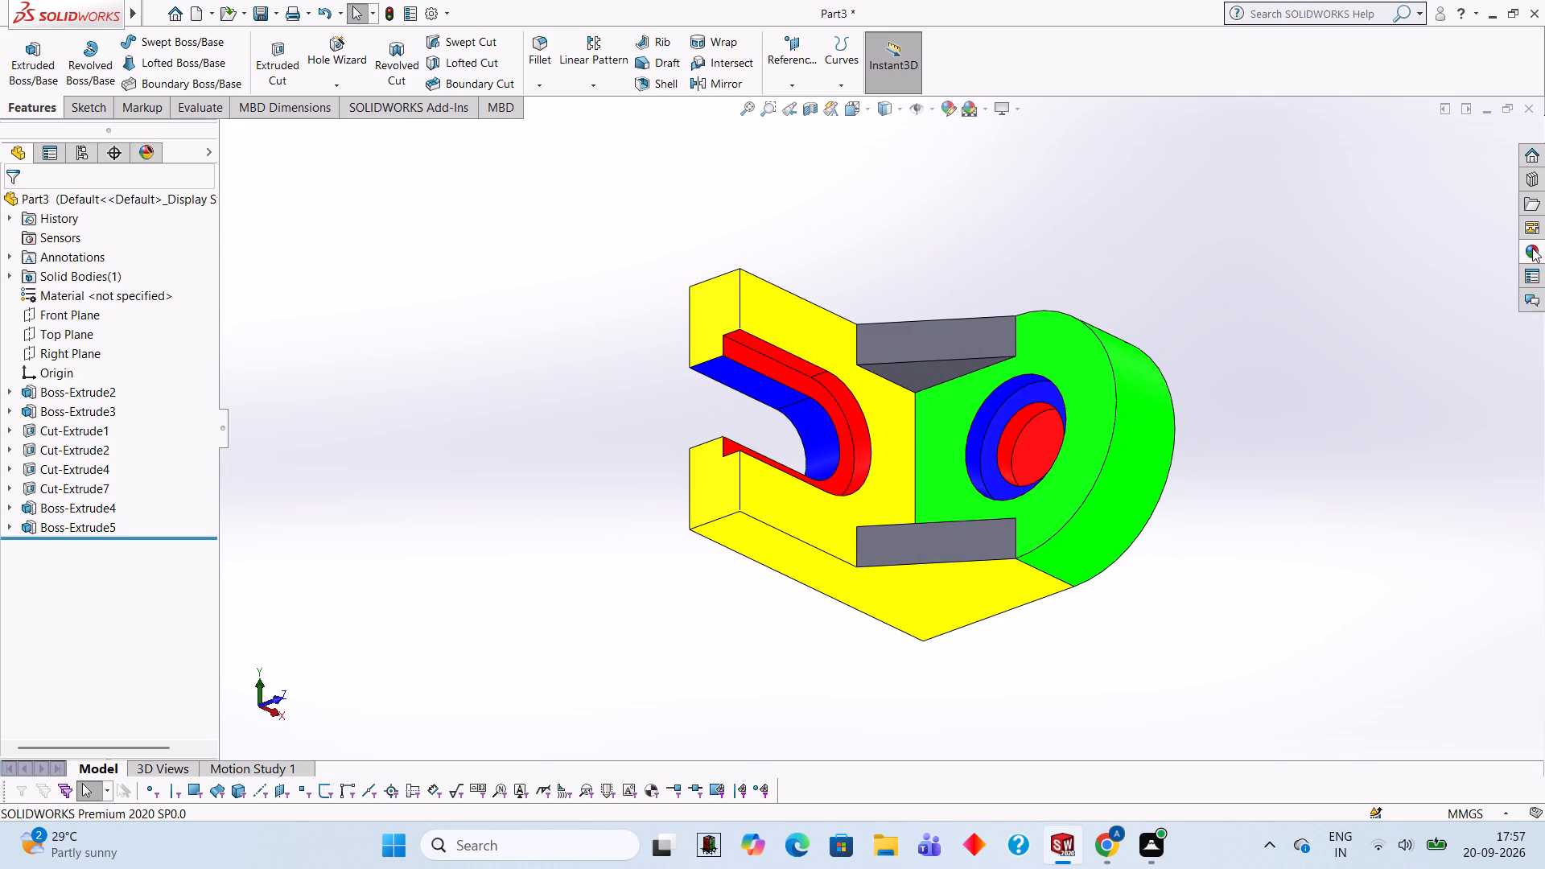
left_click(1533, 248)
scroll(1402, 545, "down", 3)
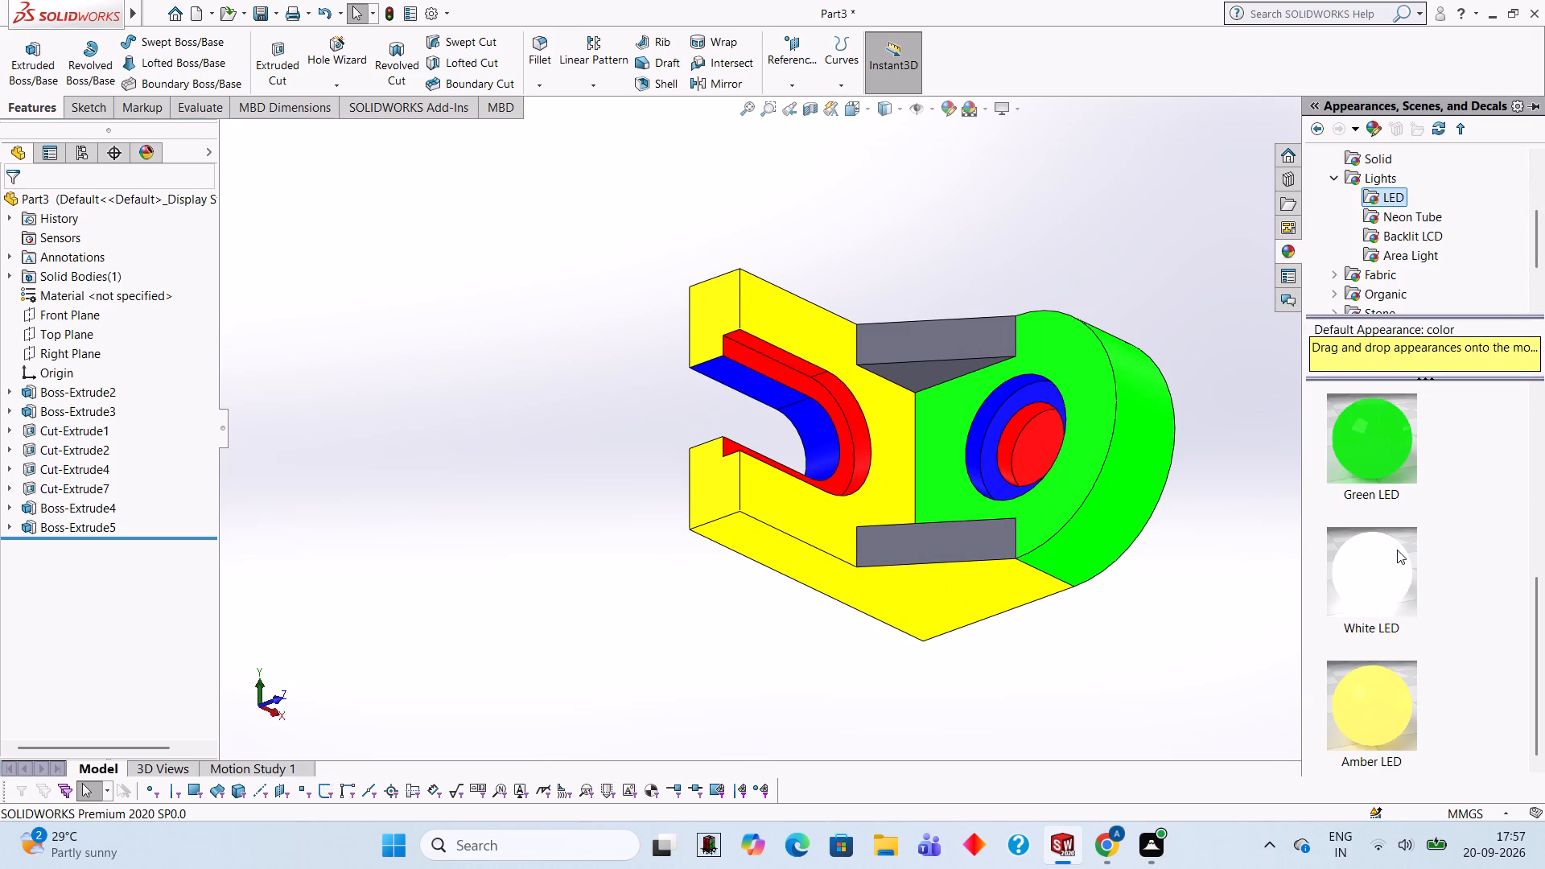
scroll(1382, 599, "down", 4)
scroll(1439, 574, "up", 3)
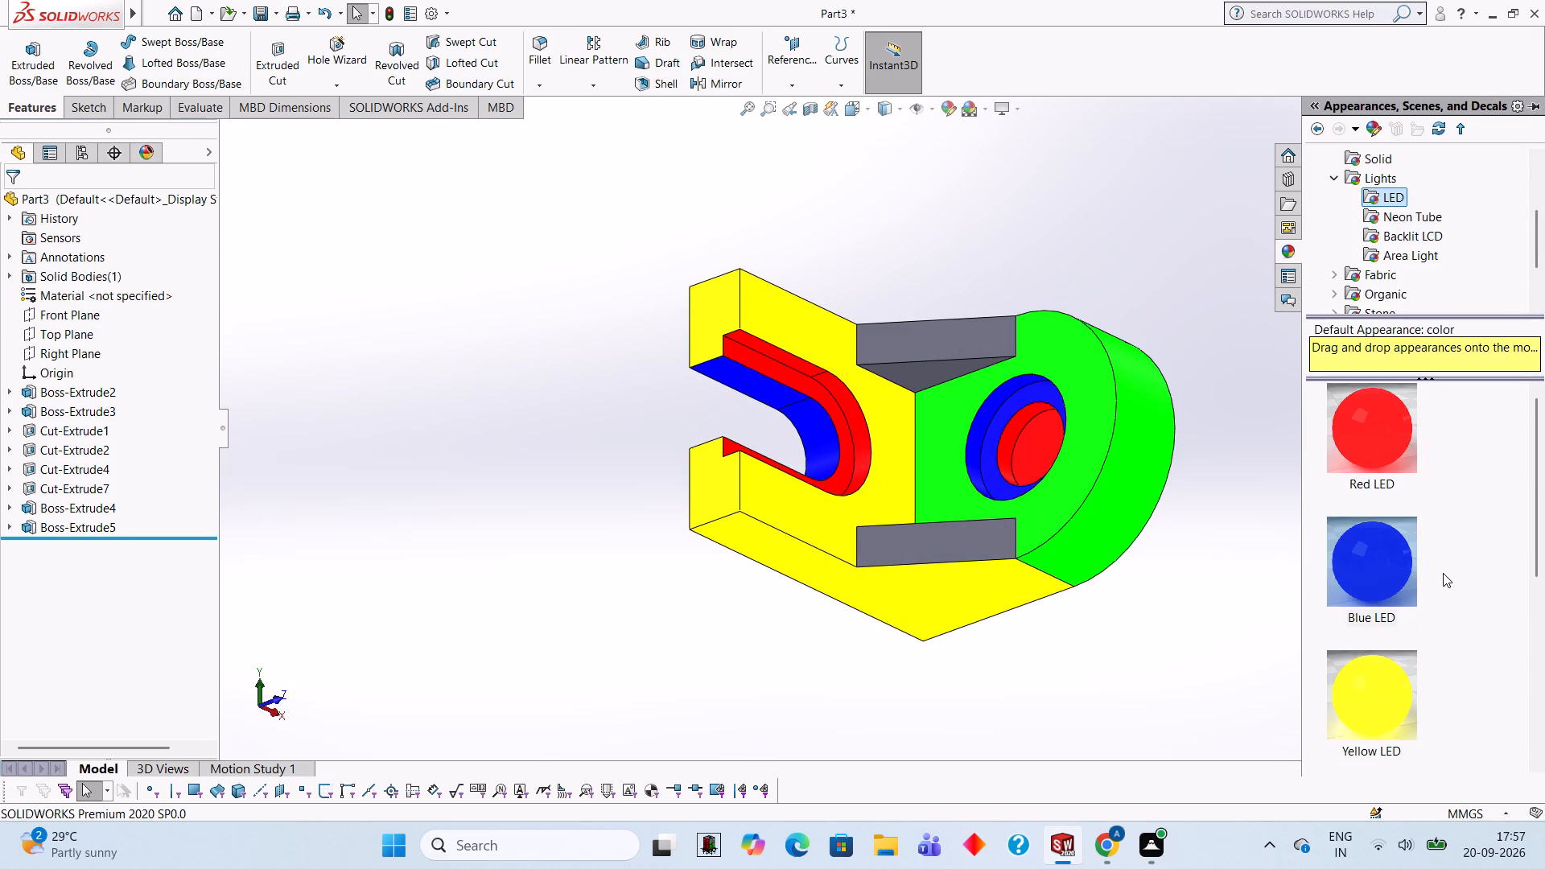
scroll(1443, 573, "up", 7)
scroll(1390, 513, "up", 6)
scroll(1395, 513, "down", 2)
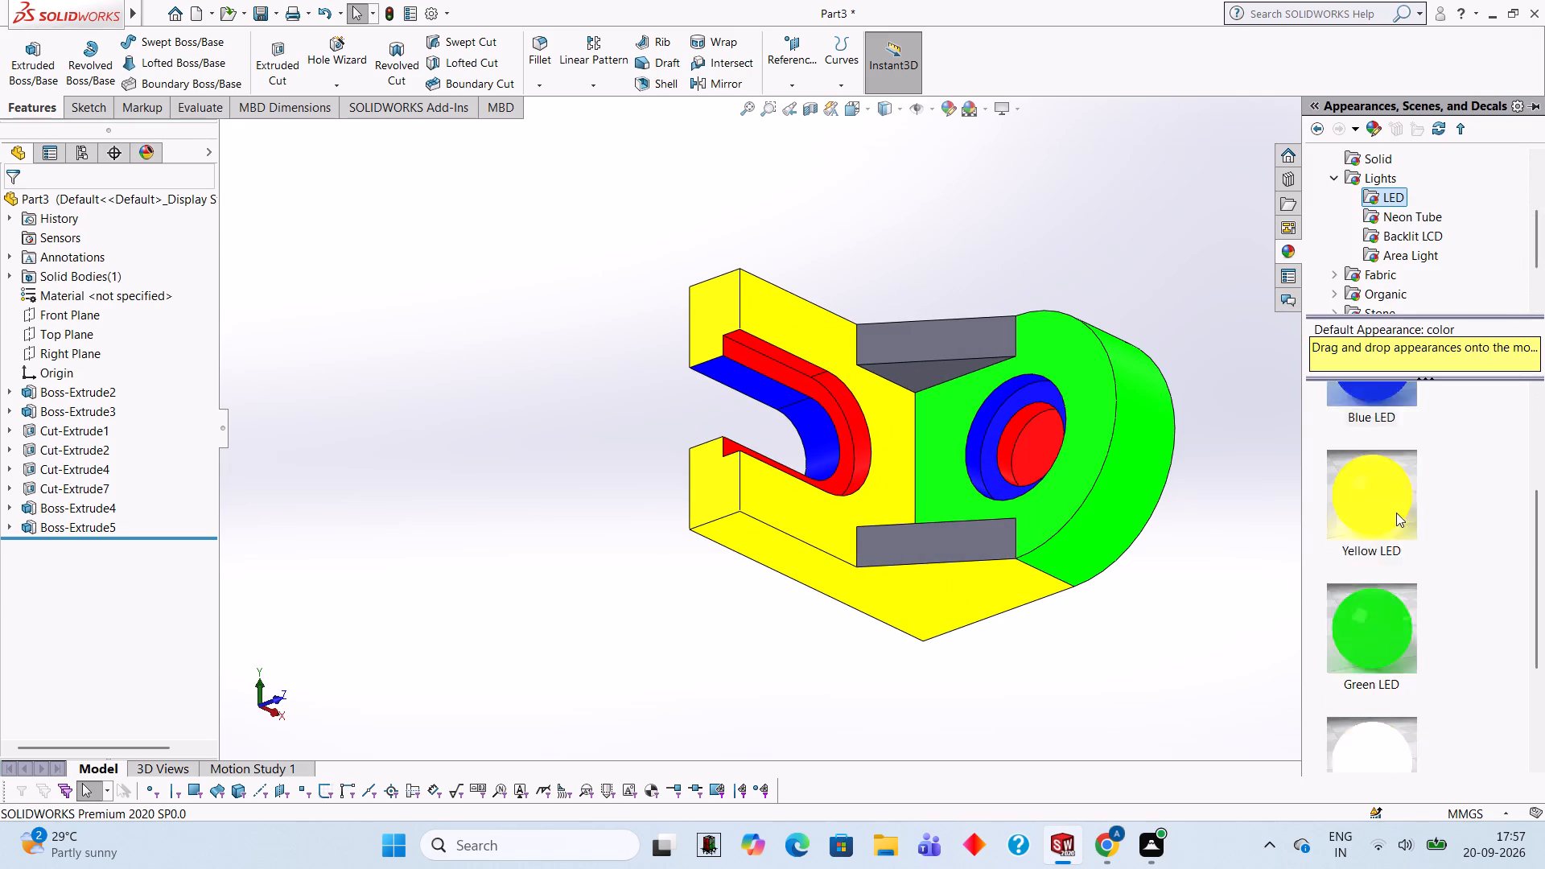
scroll(1396, 513, "down", 2)
scroll(1402, 506, "up", 4)
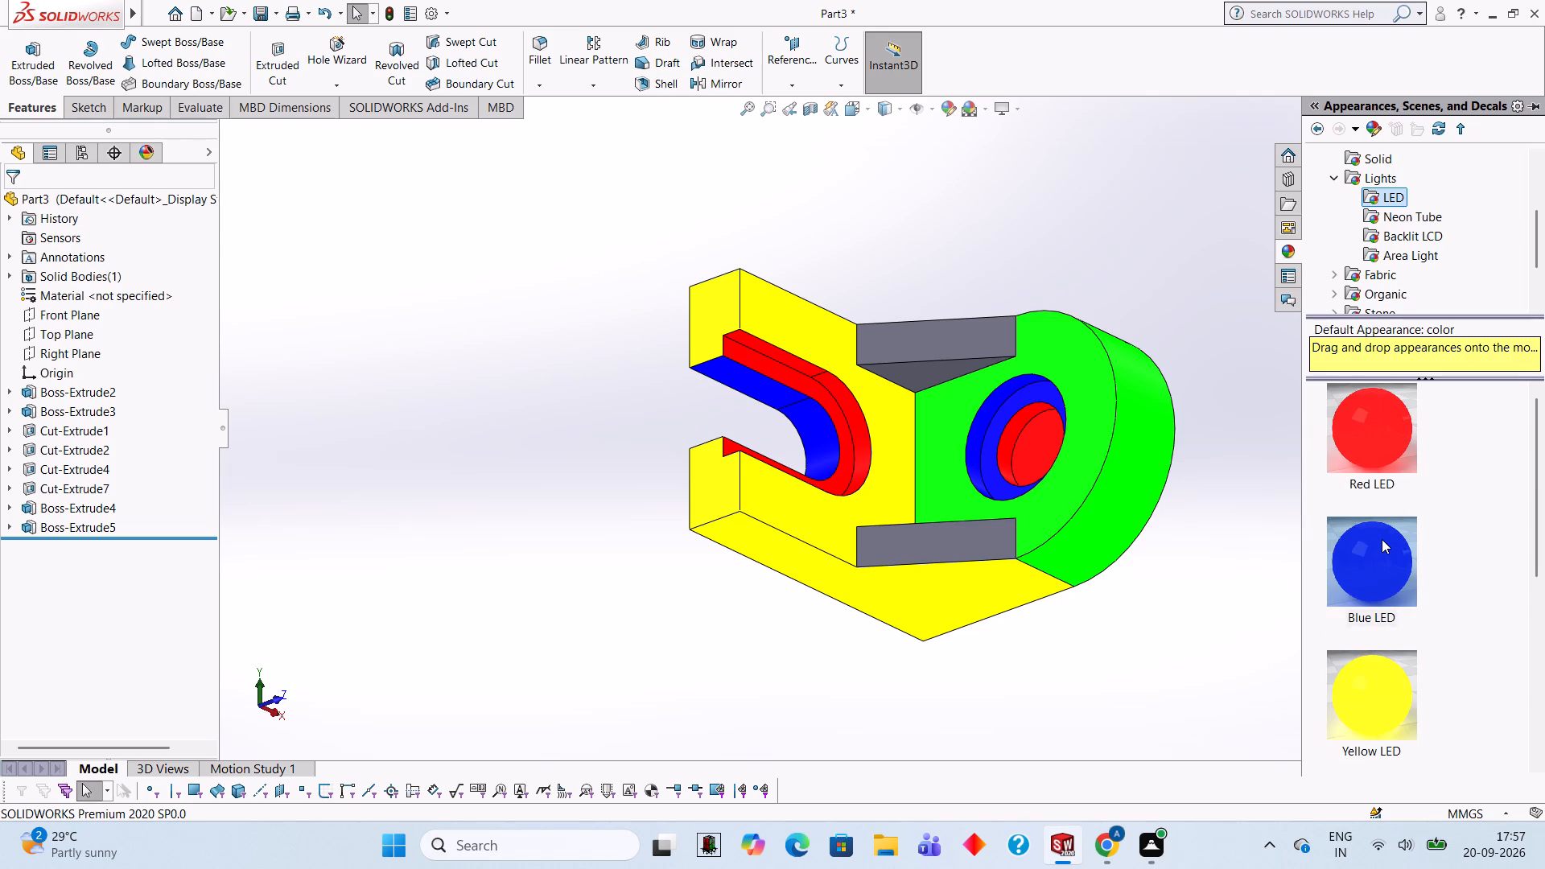
left_click_drag(1382, 539, 966, 319)
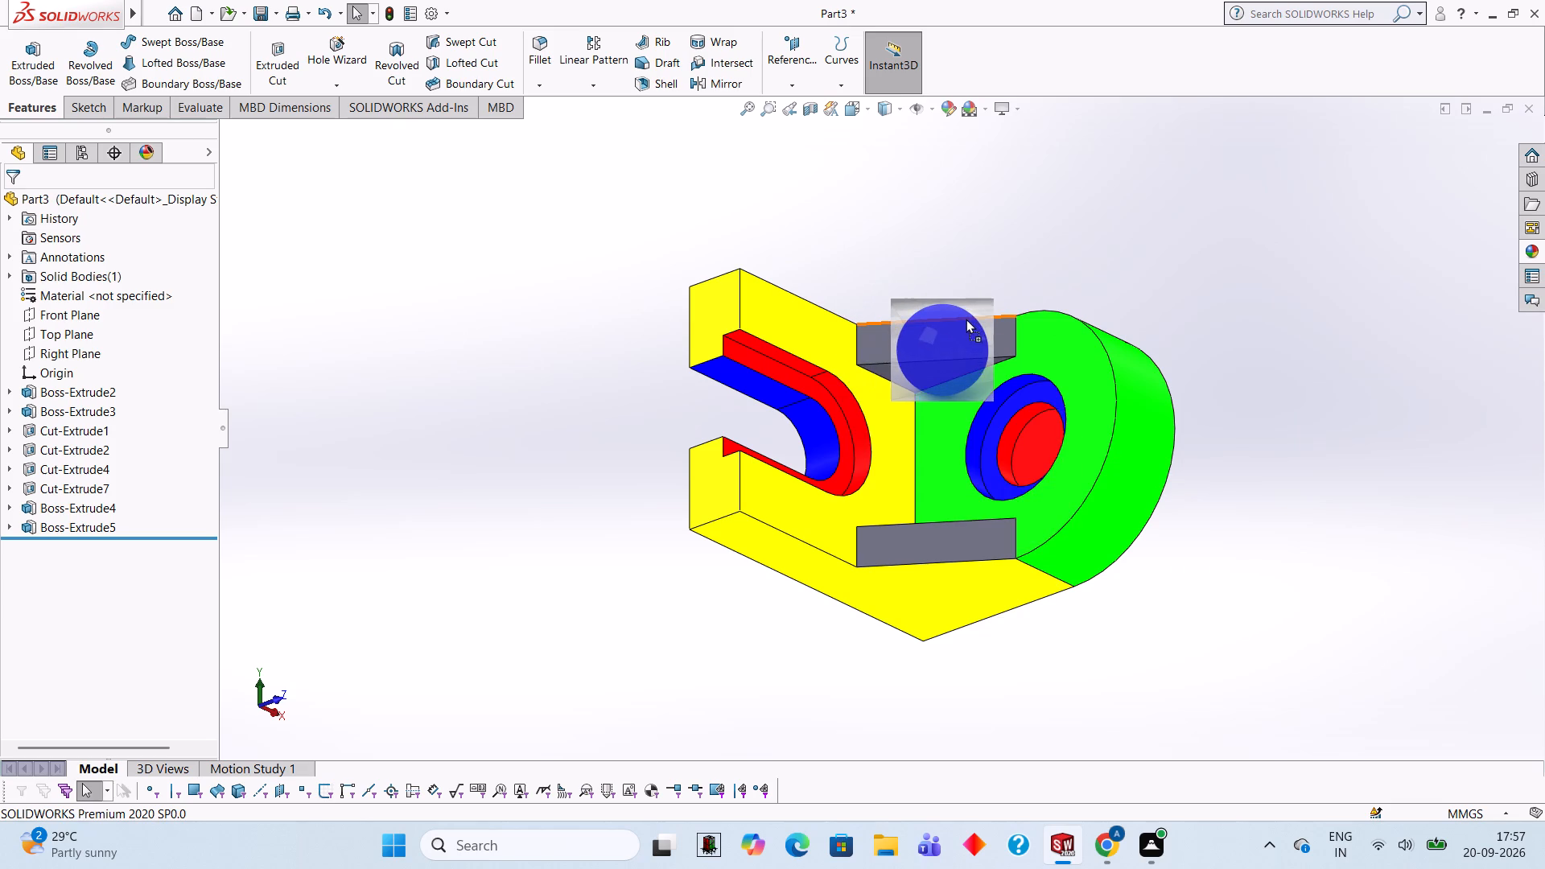
left_click_drag(966, 319, 964, 319)
left_click(964, 319)
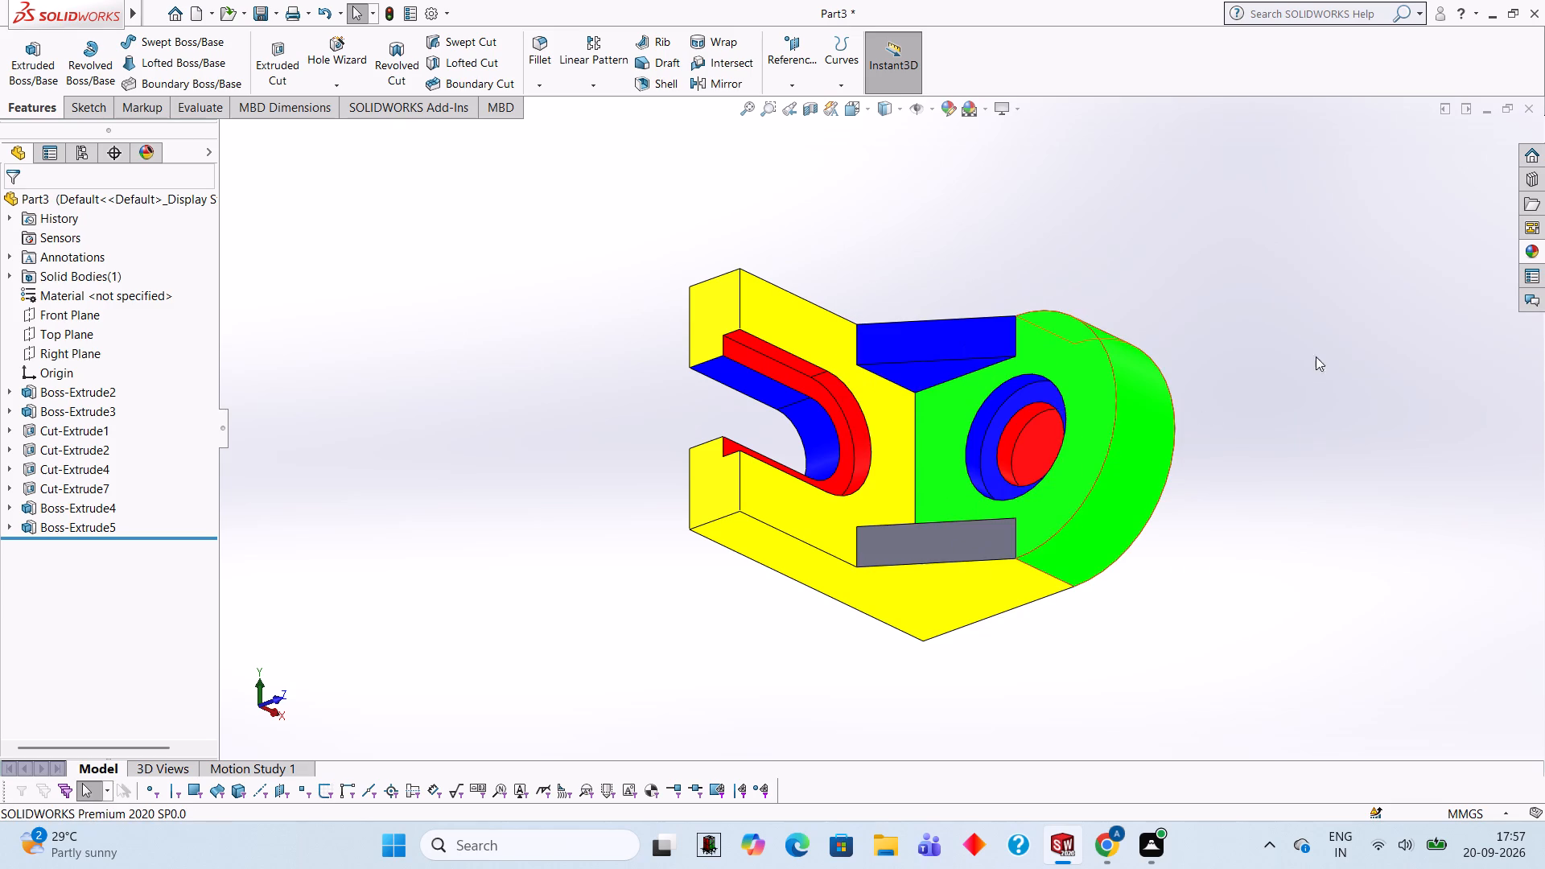
Apply the Blue LED appearance to the lower triangular rib feature, Boss-Extrude4.
left_click(1528, 241)
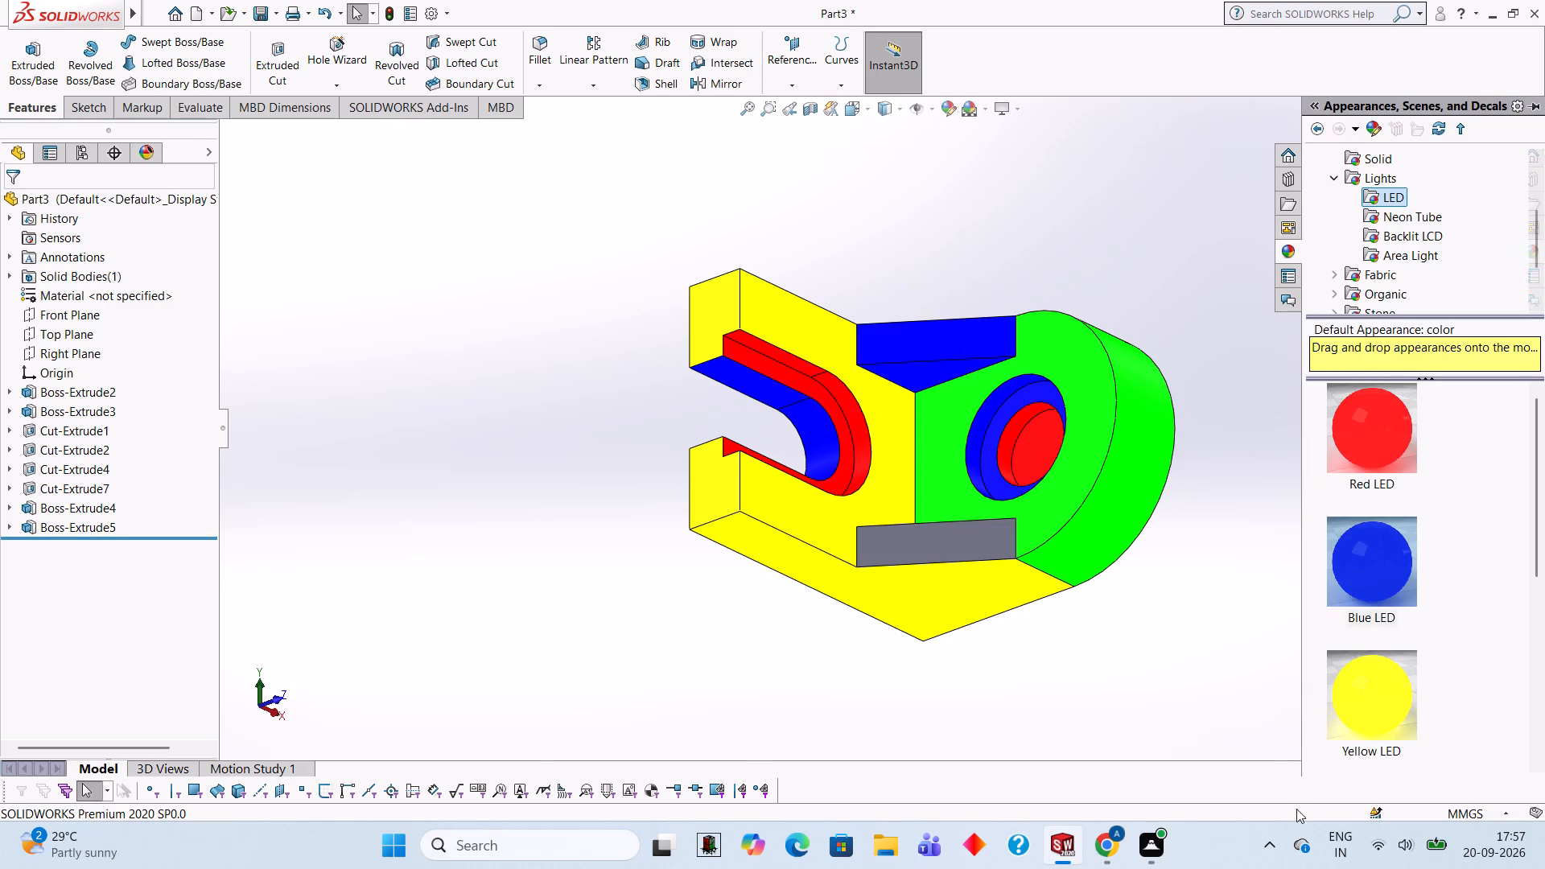
left_click_drag(1353, 553, 938, 518)
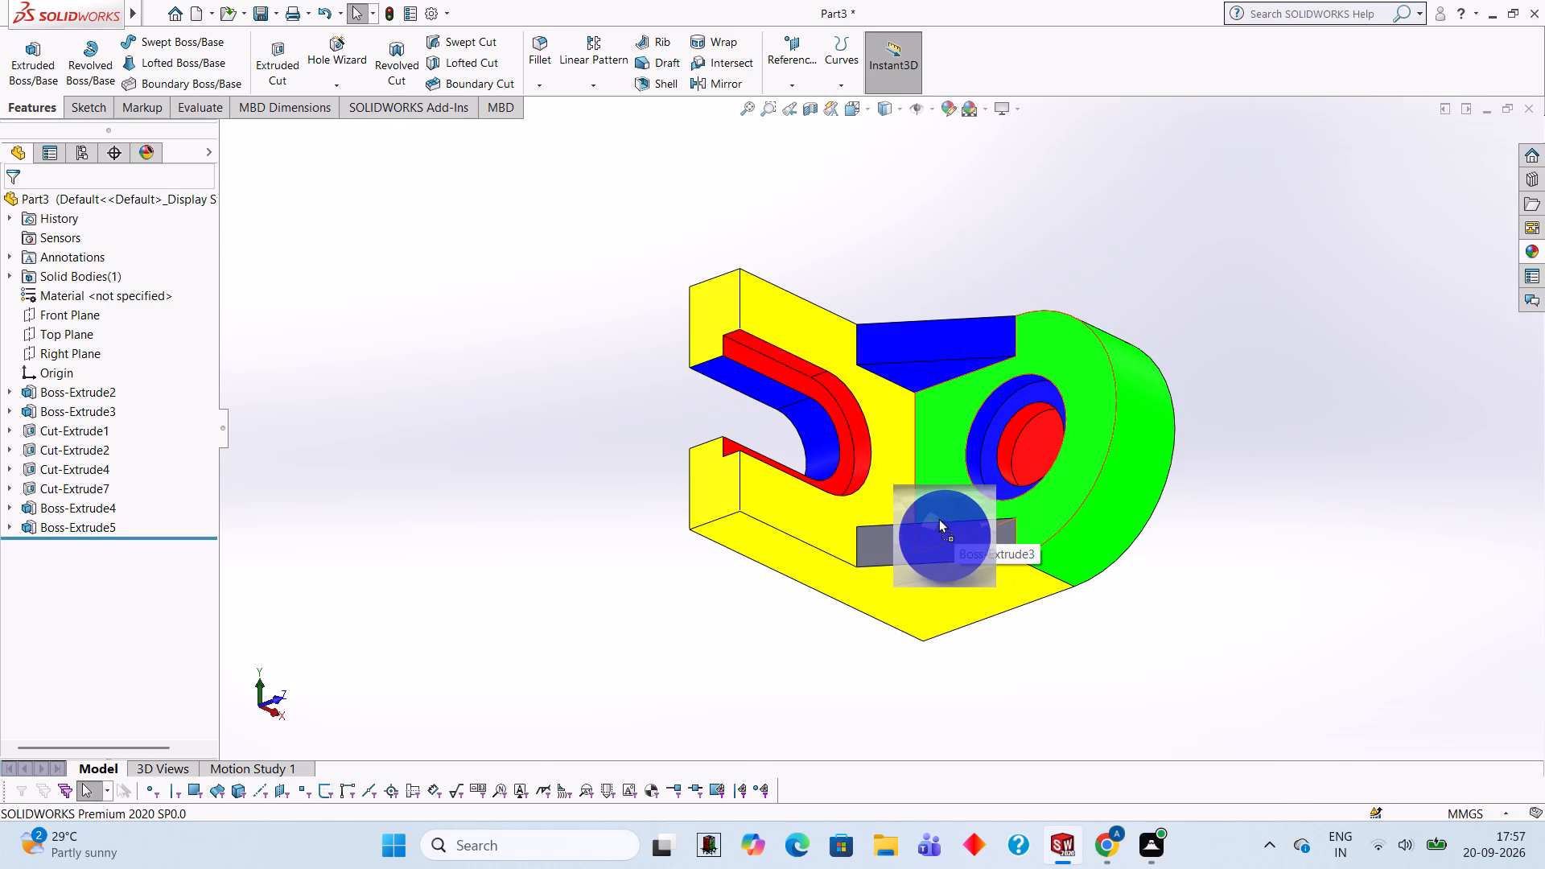
left_click_drag(938, 518, 927, 520)
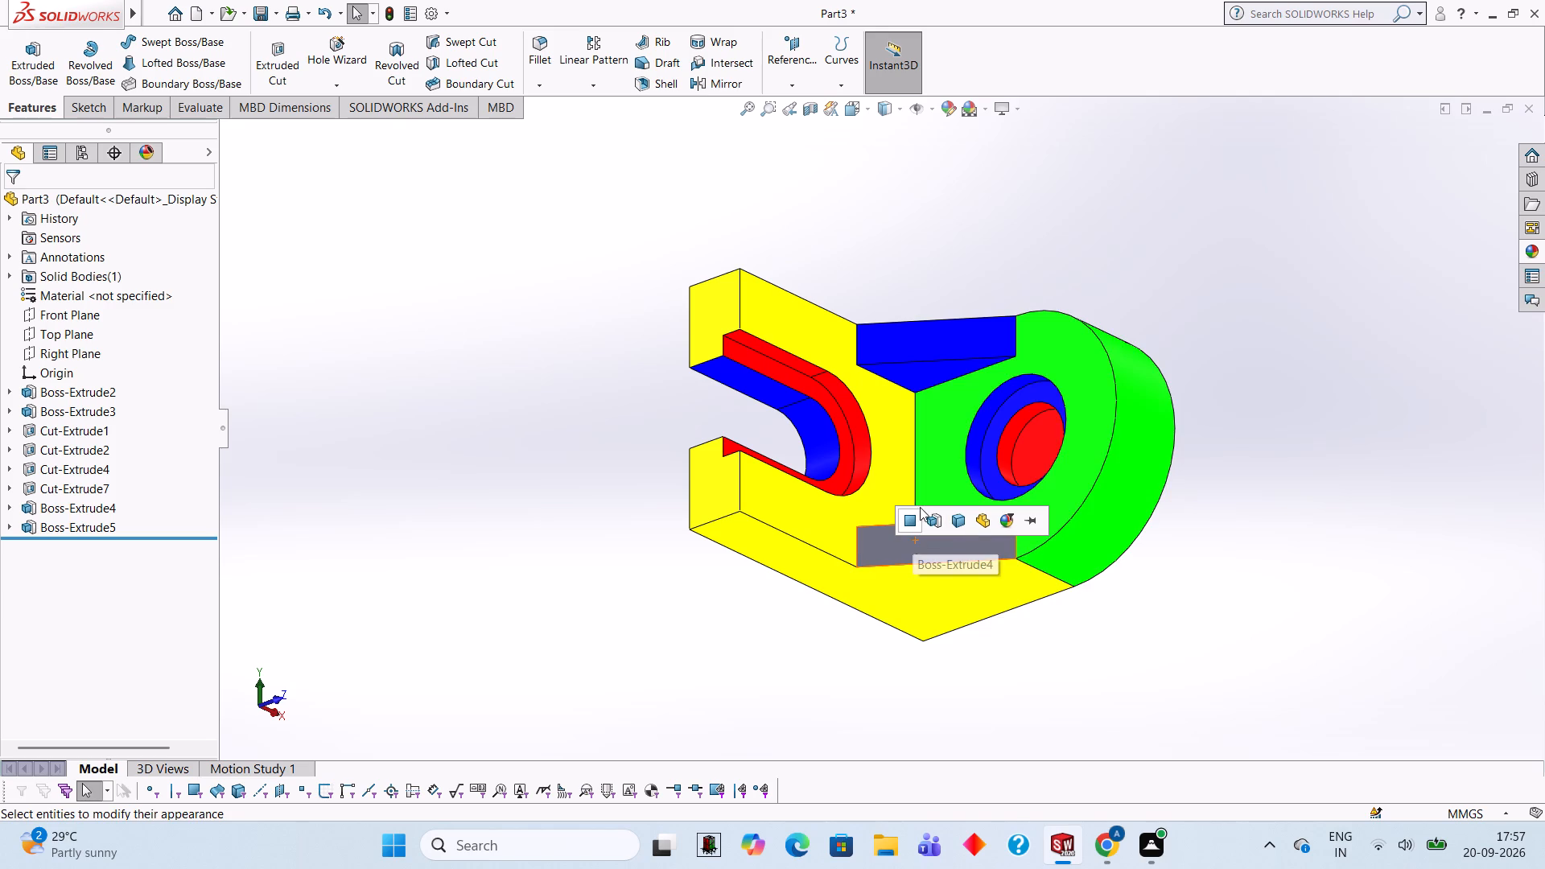
left_click(963, 514)
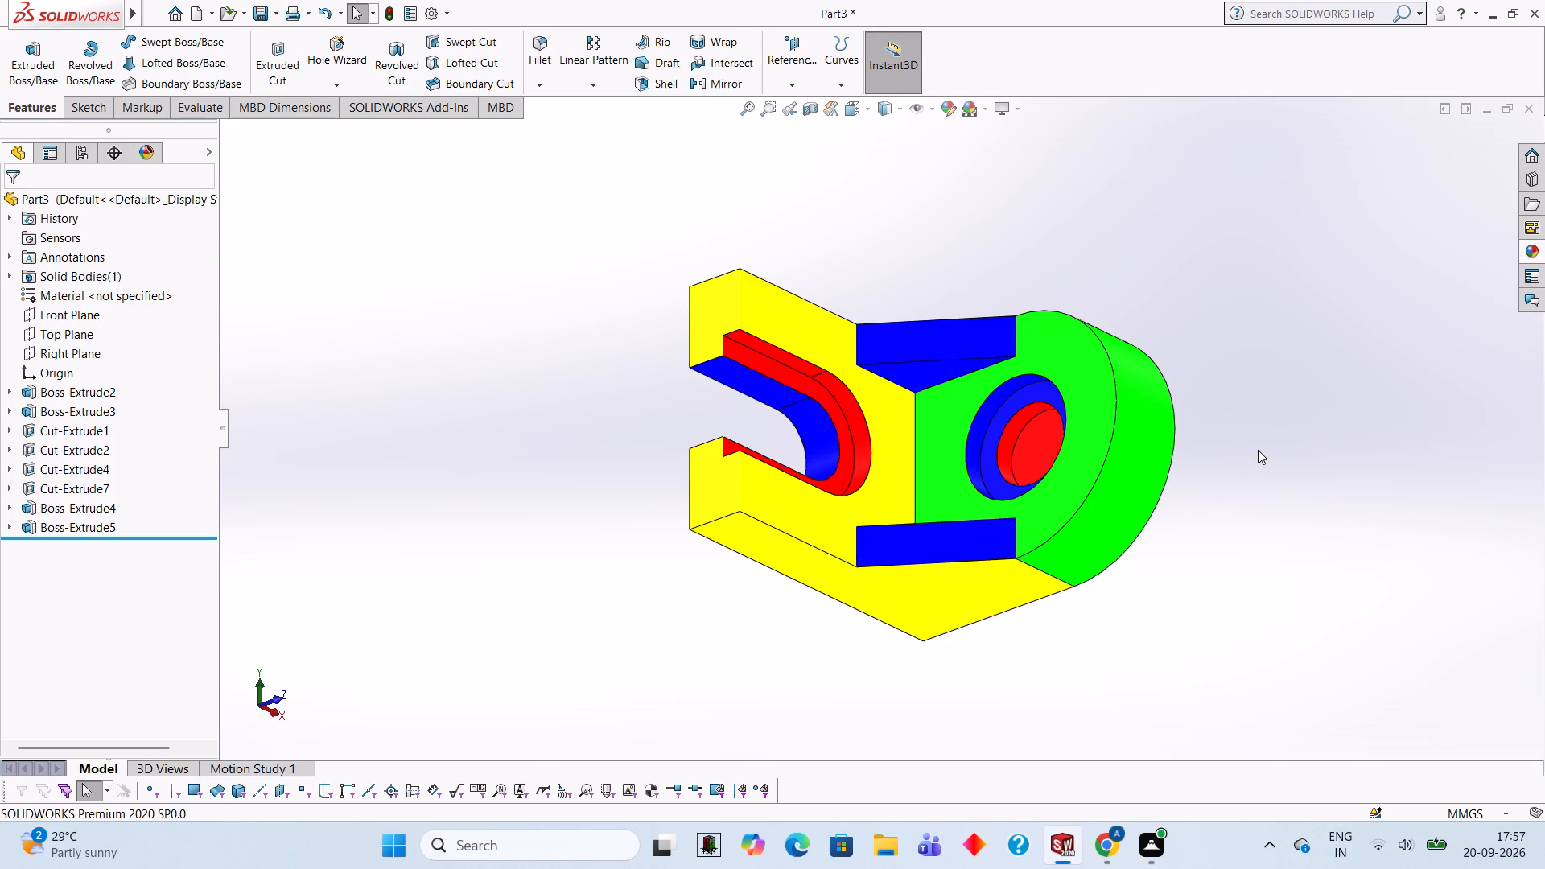
Examine the coloured bracket from the back, side and front to check the appearances on its features.
middle_click_drag(1261, 447, 939, 548)
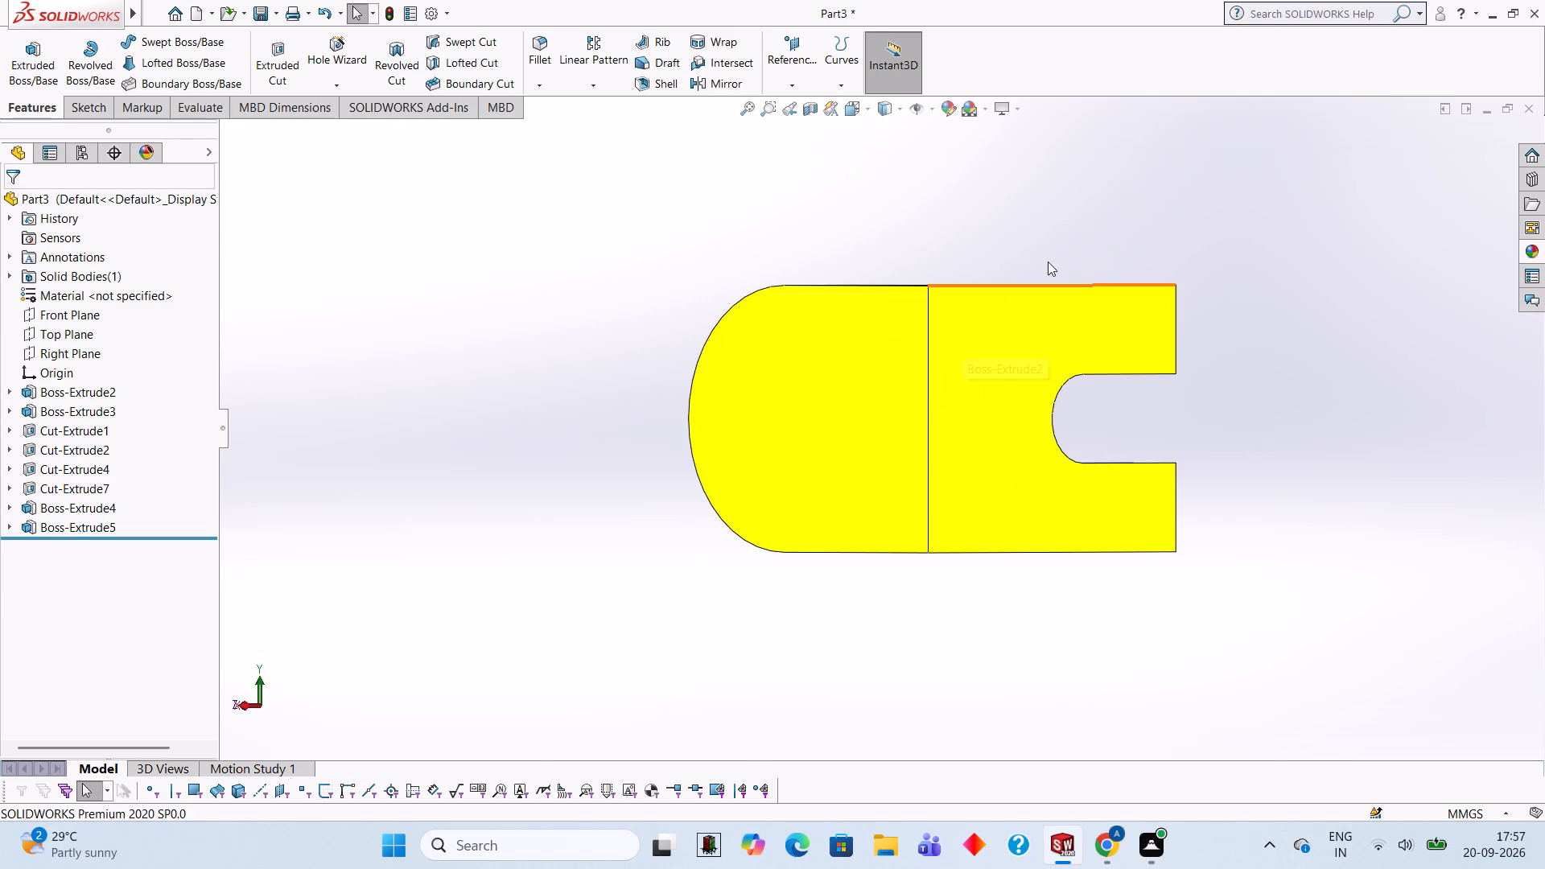
middle_click_drag(1048, 262, 993, 715)
middle_click_drag(1042, 402, 760, 385)
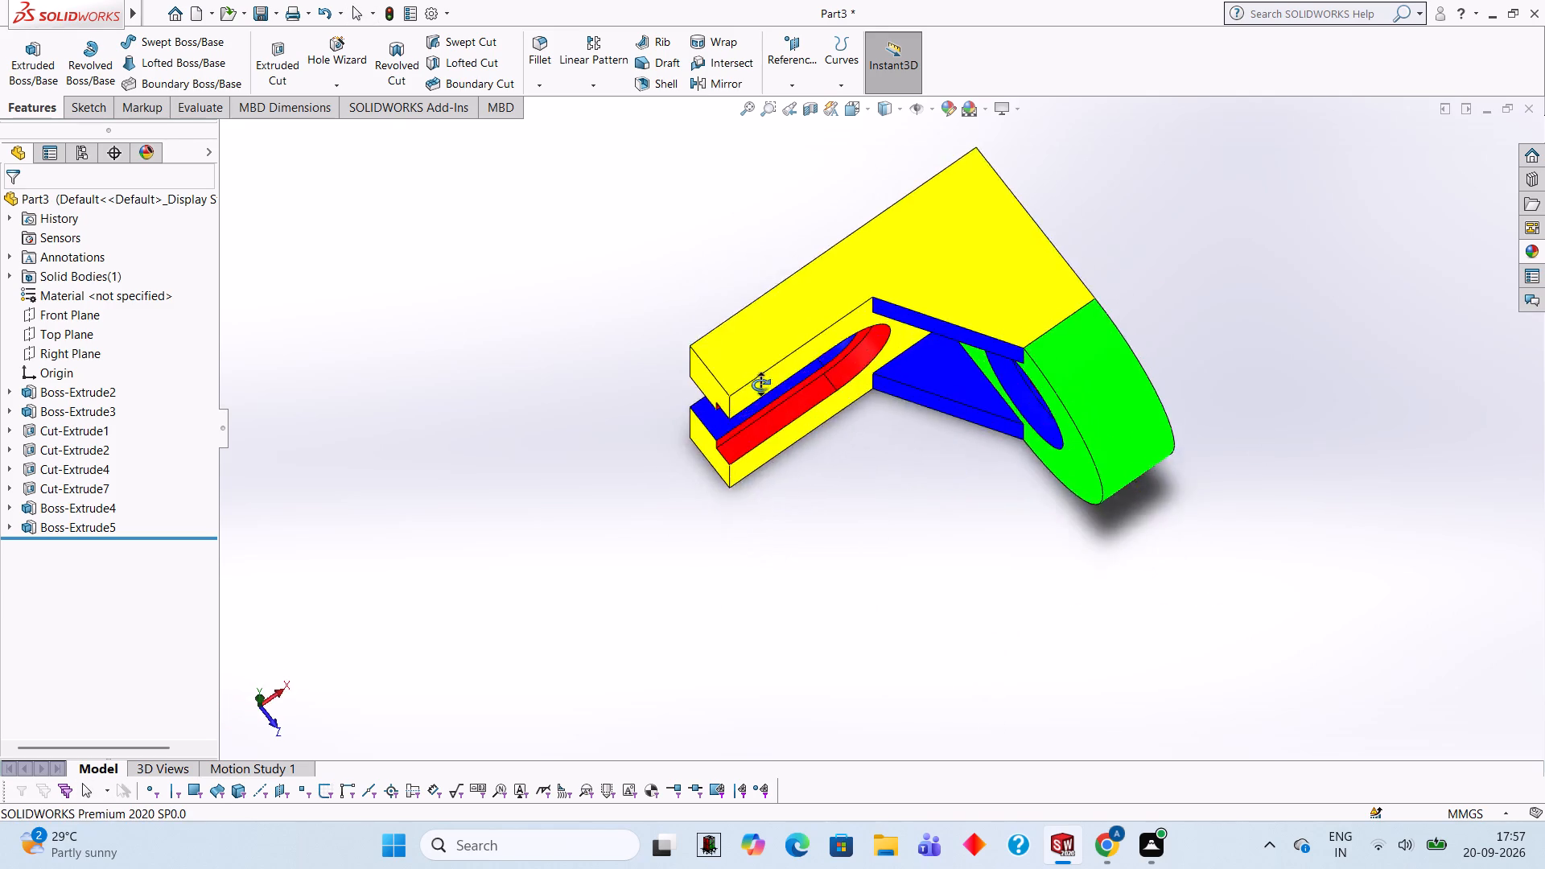
middle_click_drag(760, 385, 759, 319)
middle_click_drag(1009, 586, 962, 333)
middle_click_drag(1234, 439, 1244, 361)
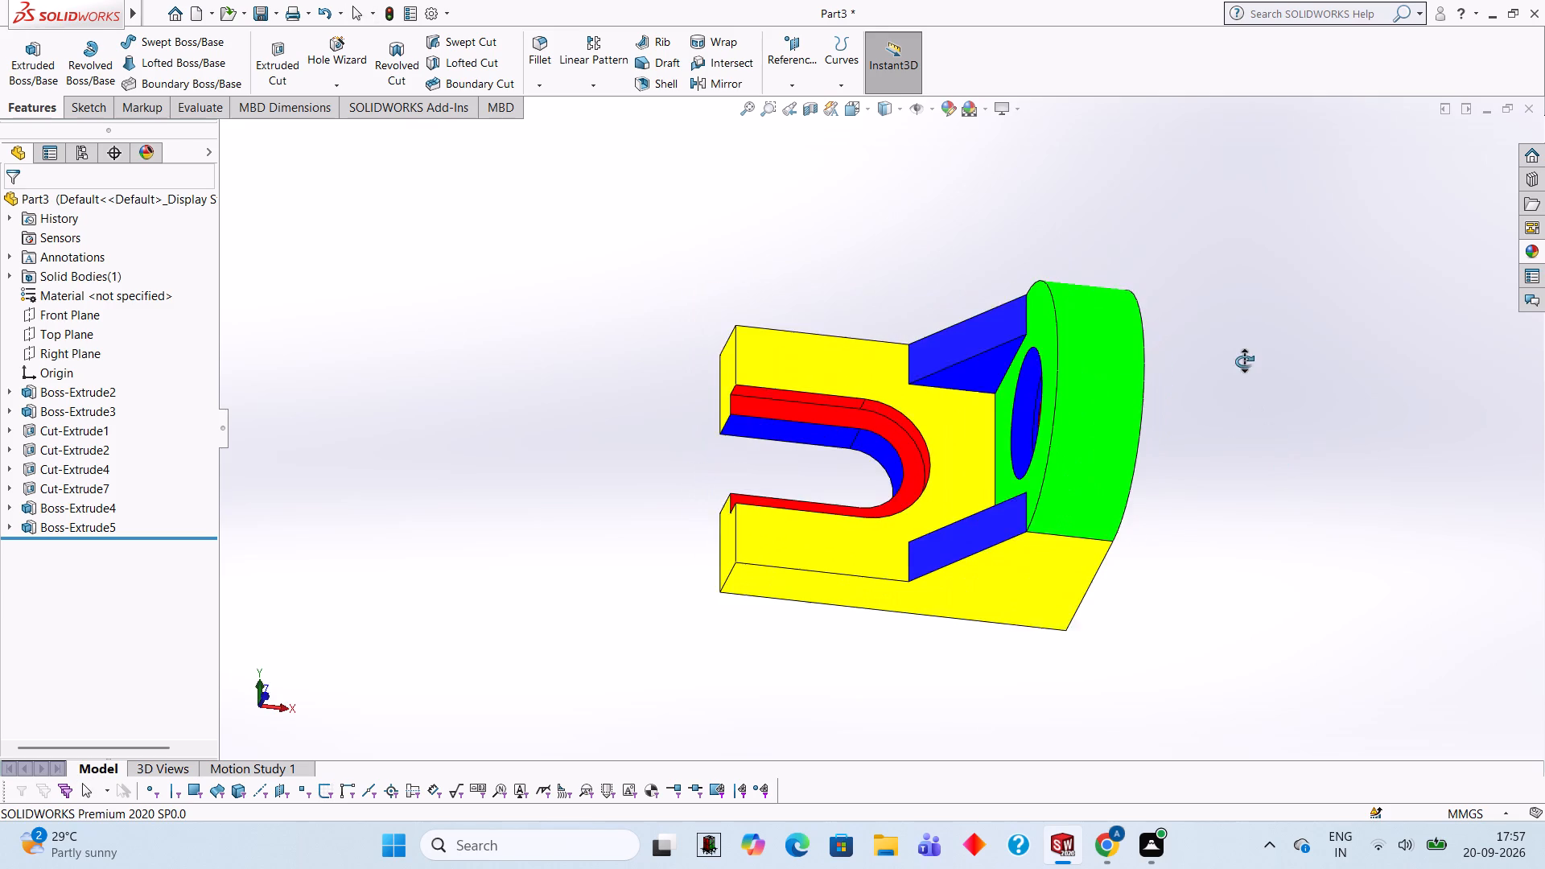
middle_click_drag(1244, 361, 1243, 357)
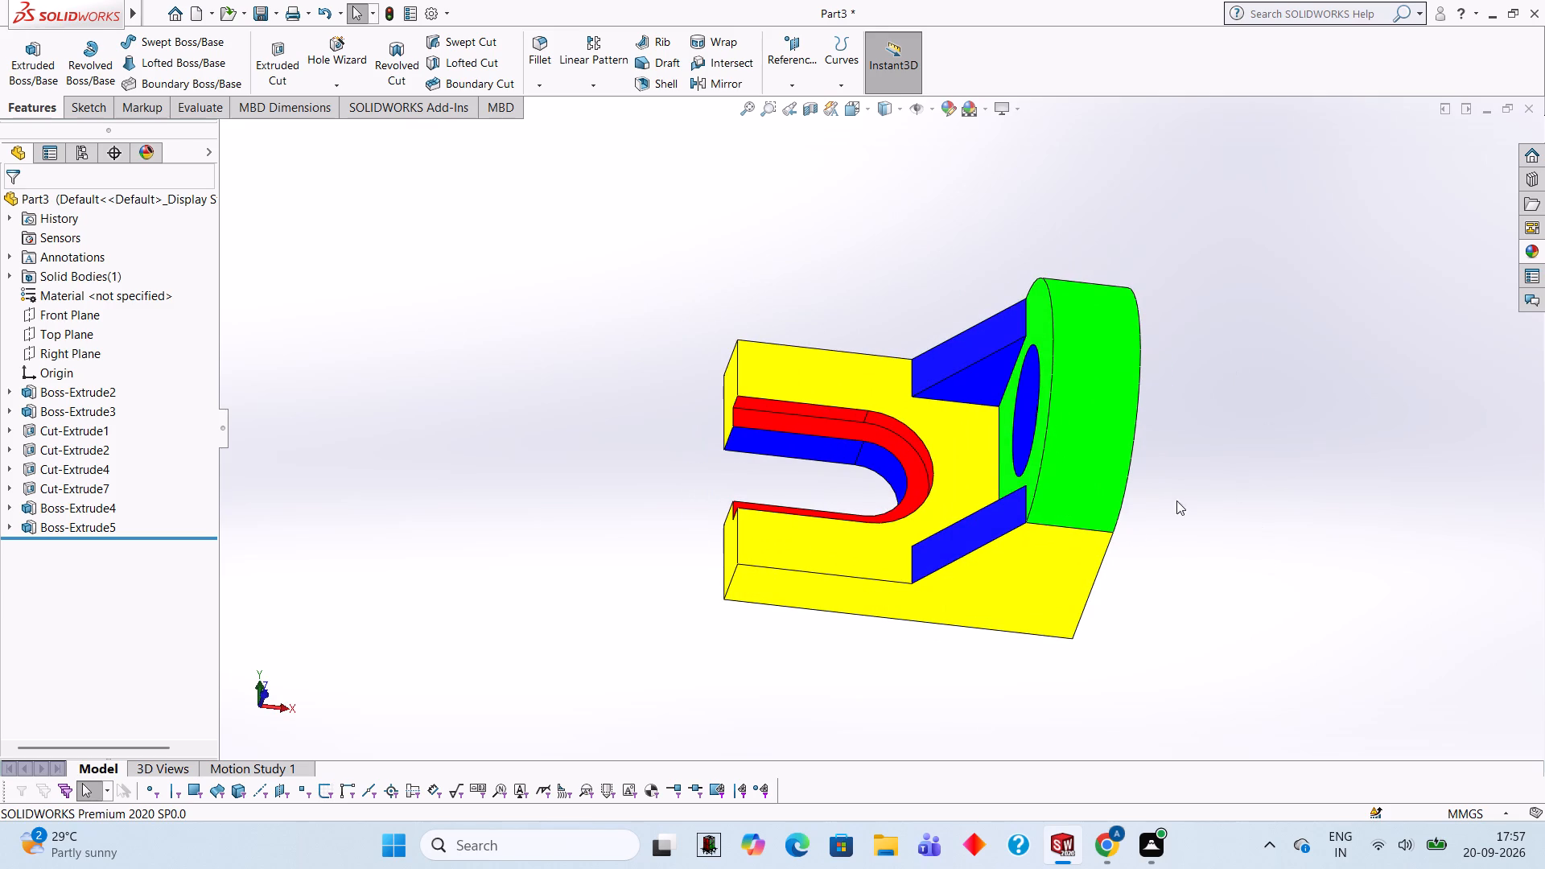
Start a new sketch on the lower side face of the L-shaped base feature, Boss-Extrude2.
left_click(996, 593)
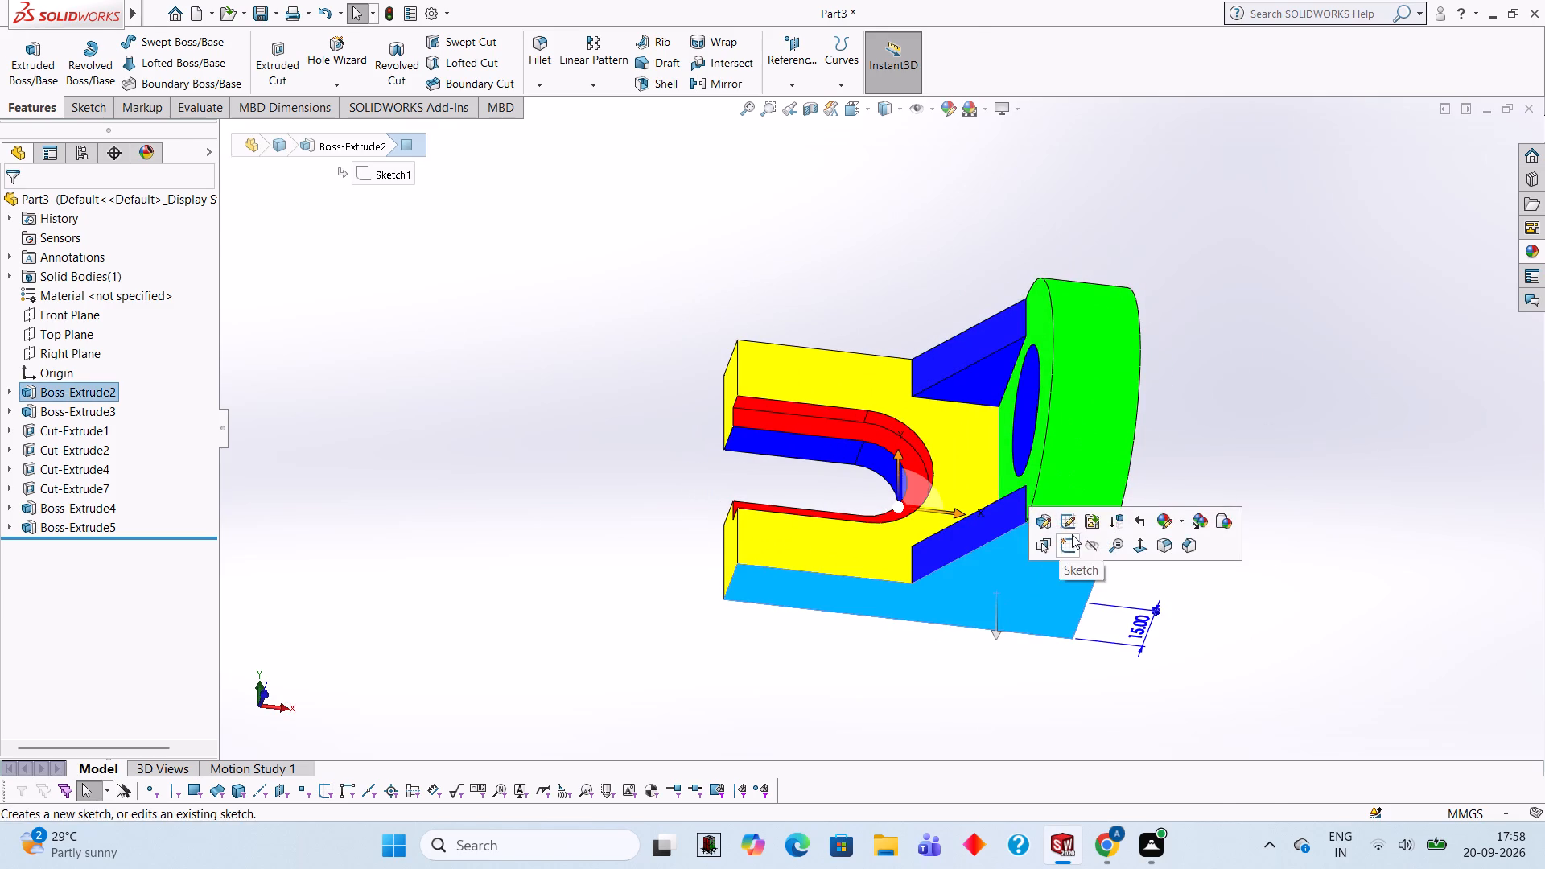
left_click(1072, 534)
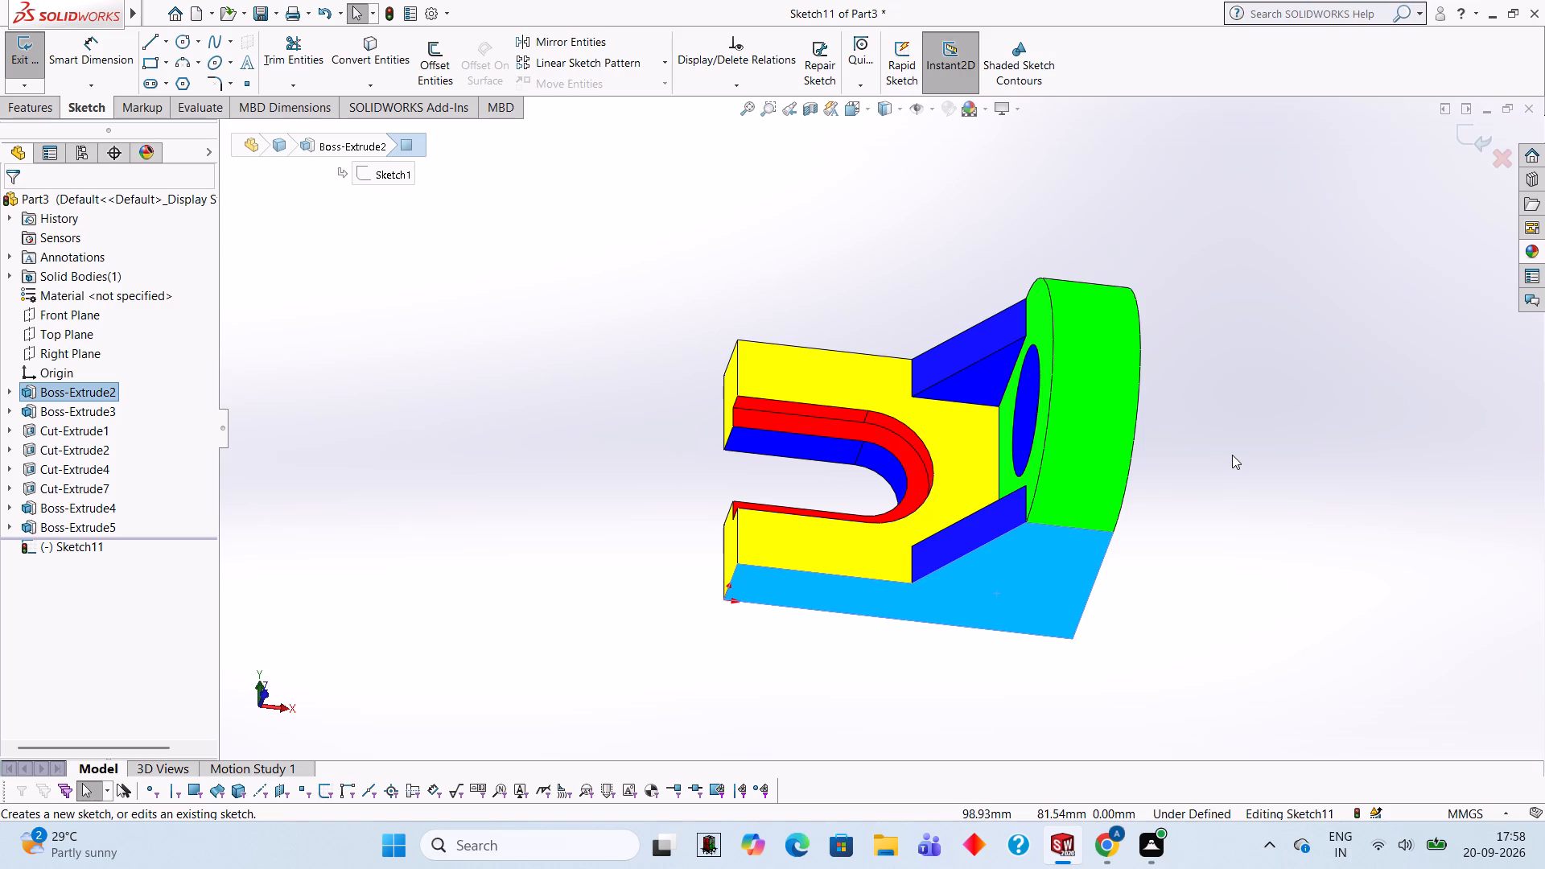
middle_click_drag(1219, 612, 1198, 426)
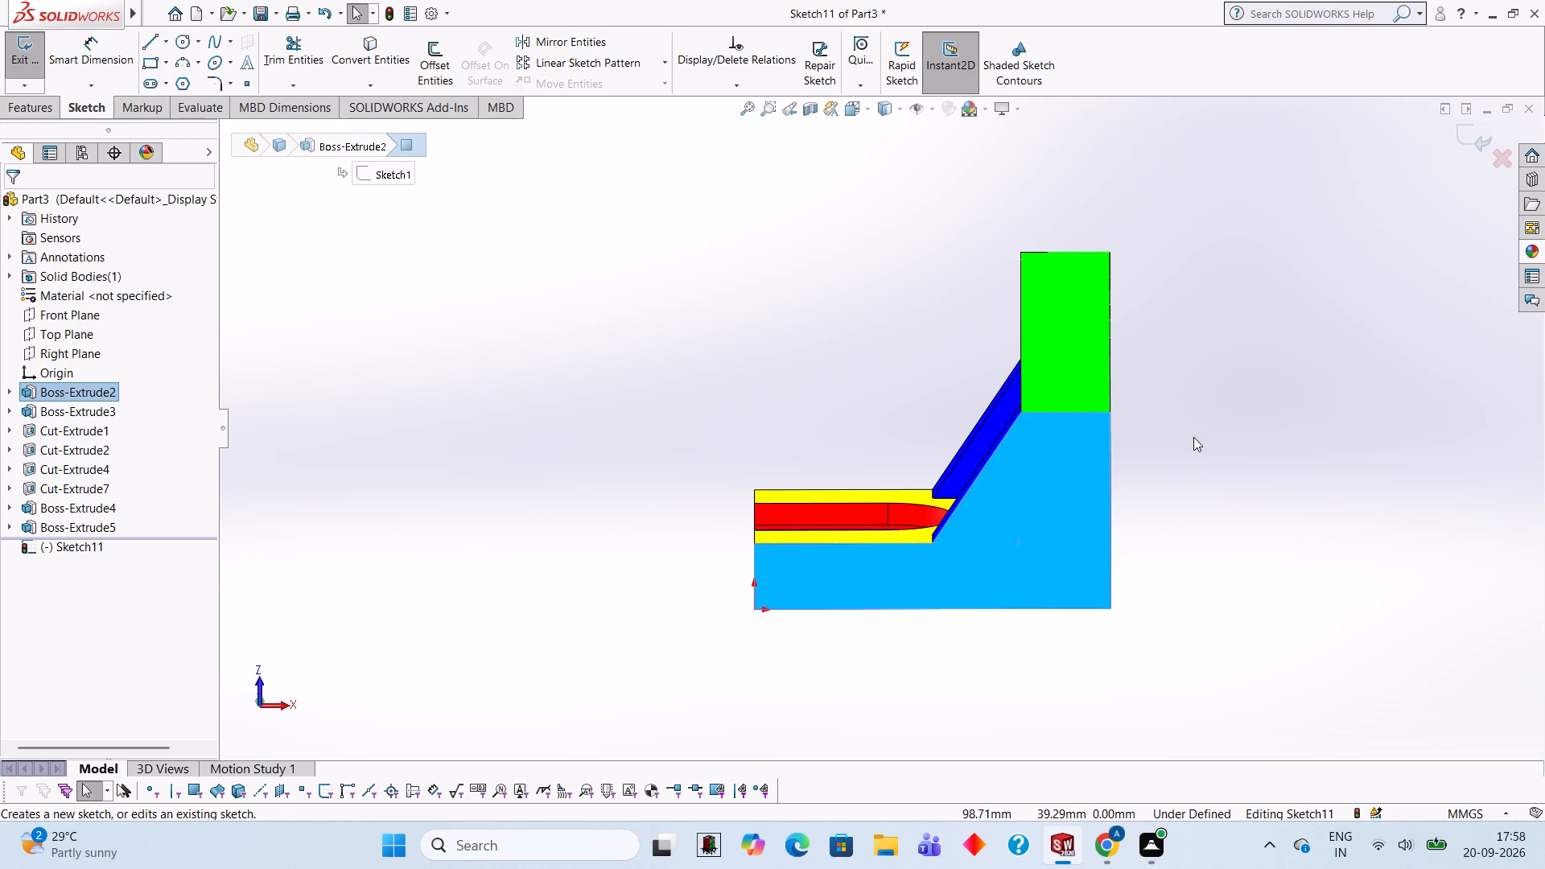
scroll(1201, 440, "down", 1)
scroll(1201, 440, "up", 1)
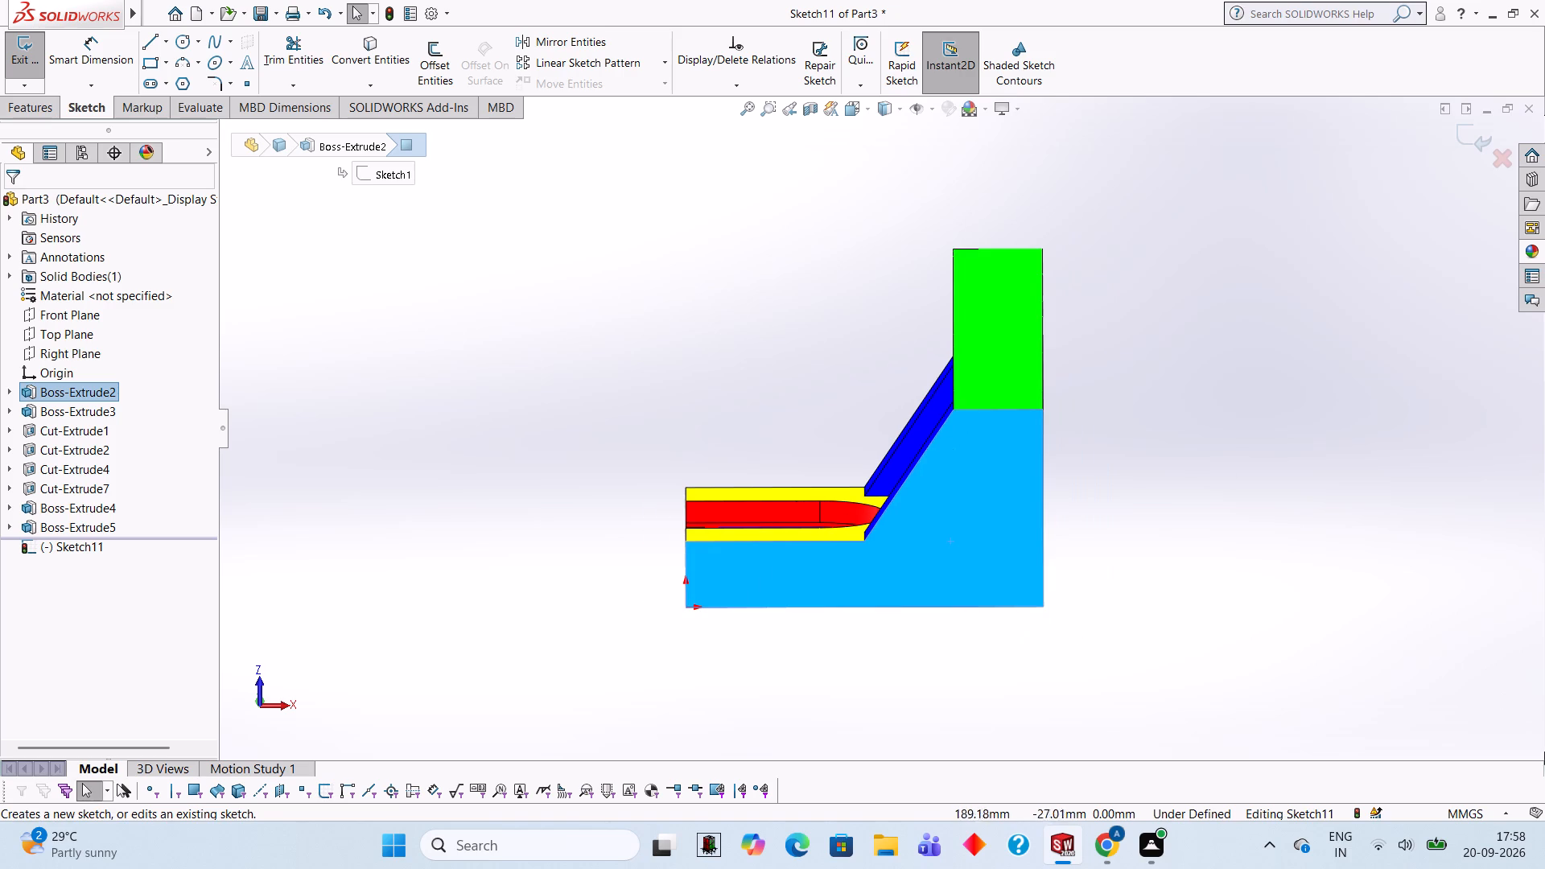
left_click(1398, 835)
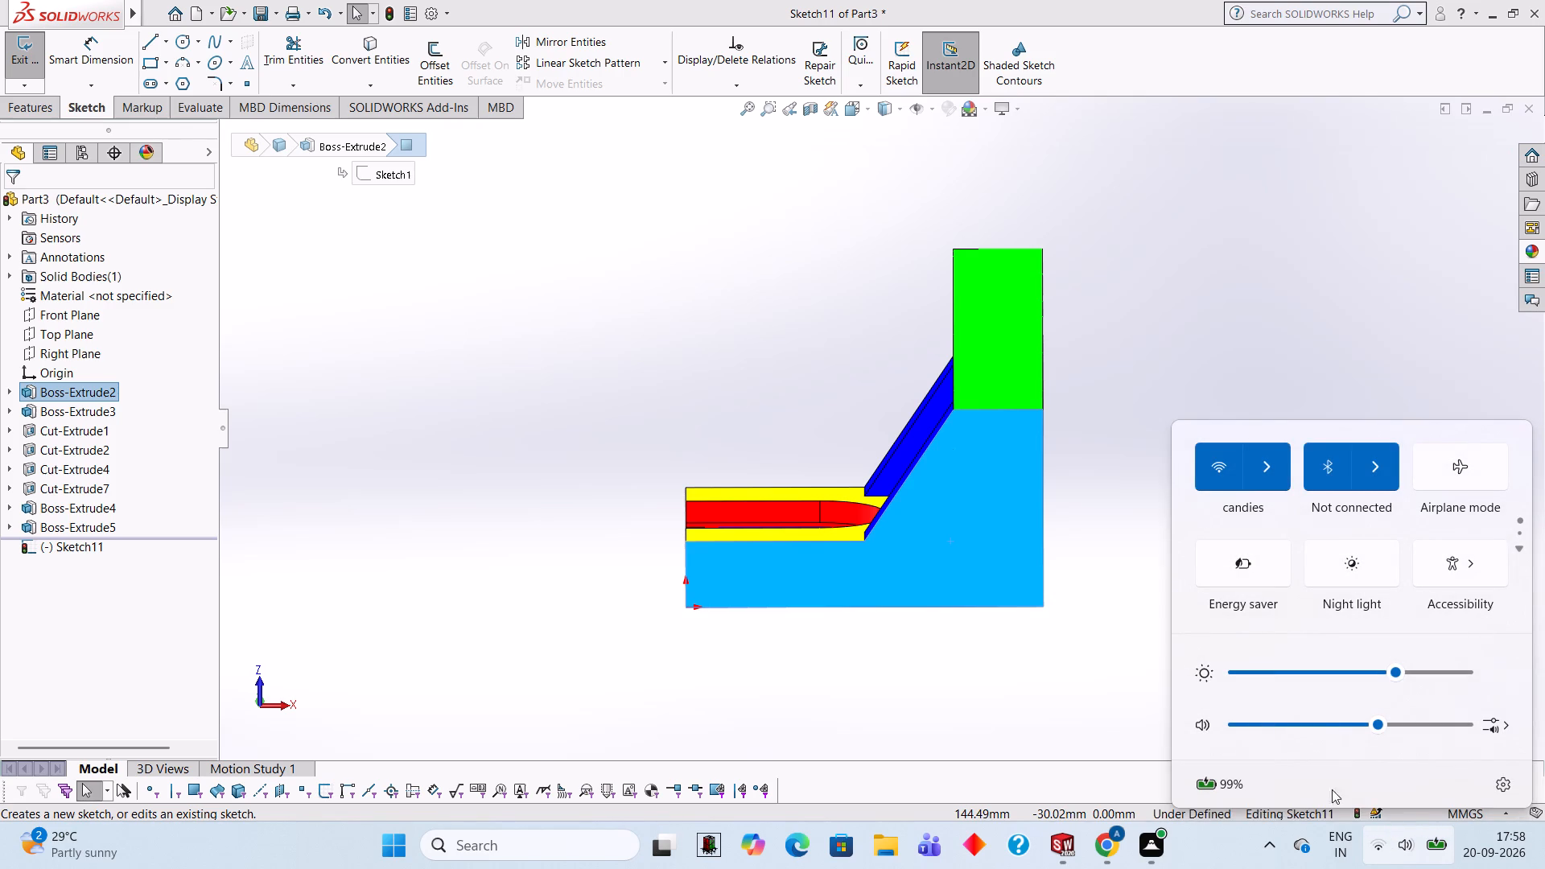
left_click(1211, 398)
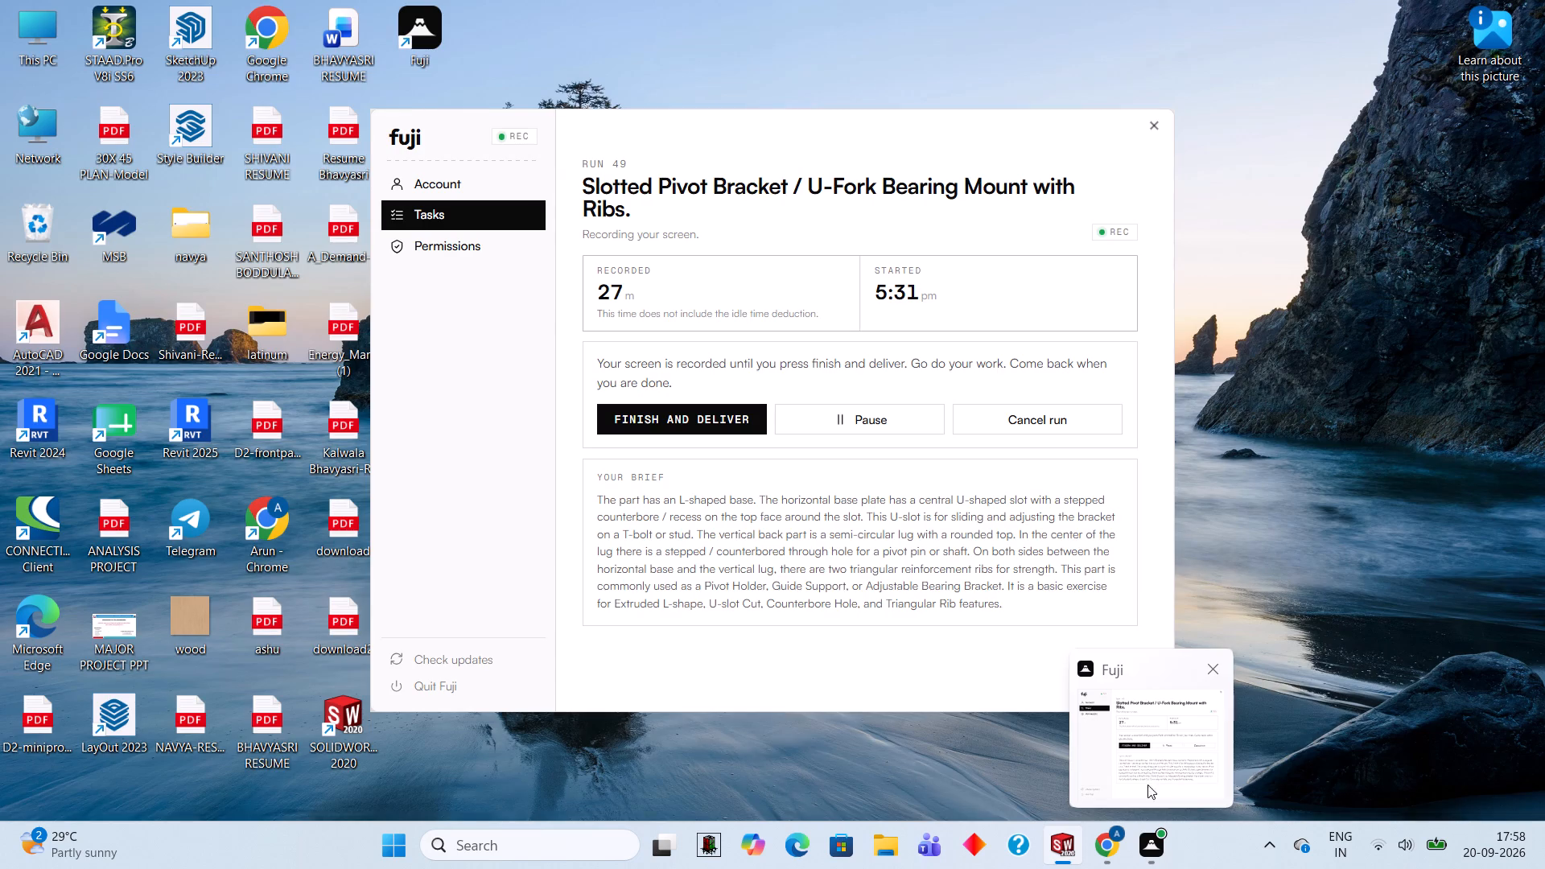
Inspect the coloured bracket from several angles and distances, including its stepped slot, stepped recess, ribs and rounded upright.
middle_click_drag(1069, 280, 1177, 552)
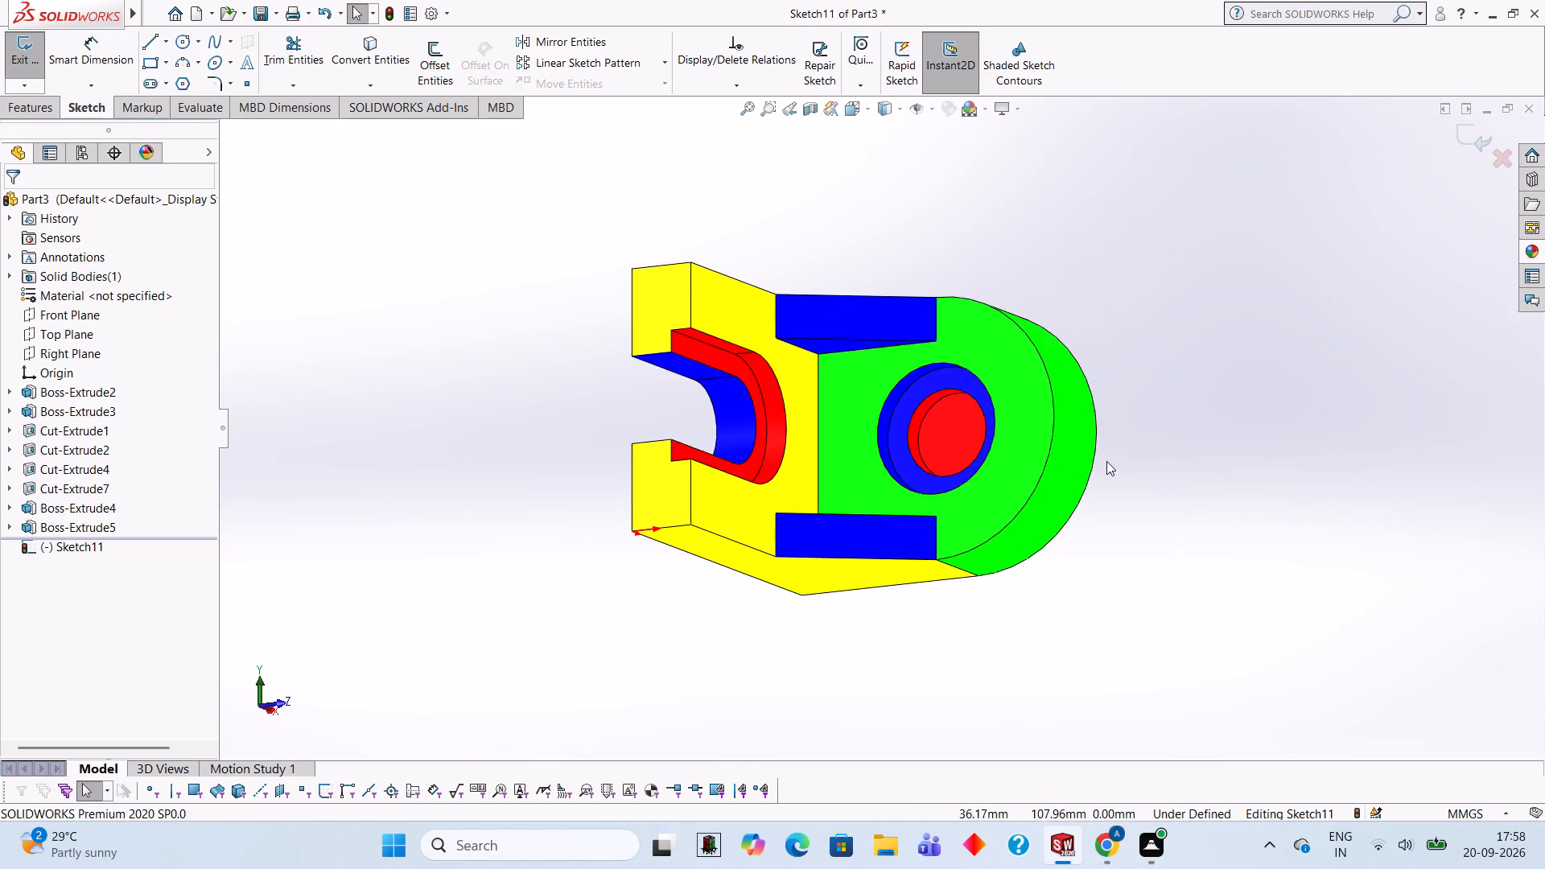
middle_click_drag(617, 302, 640, 323)
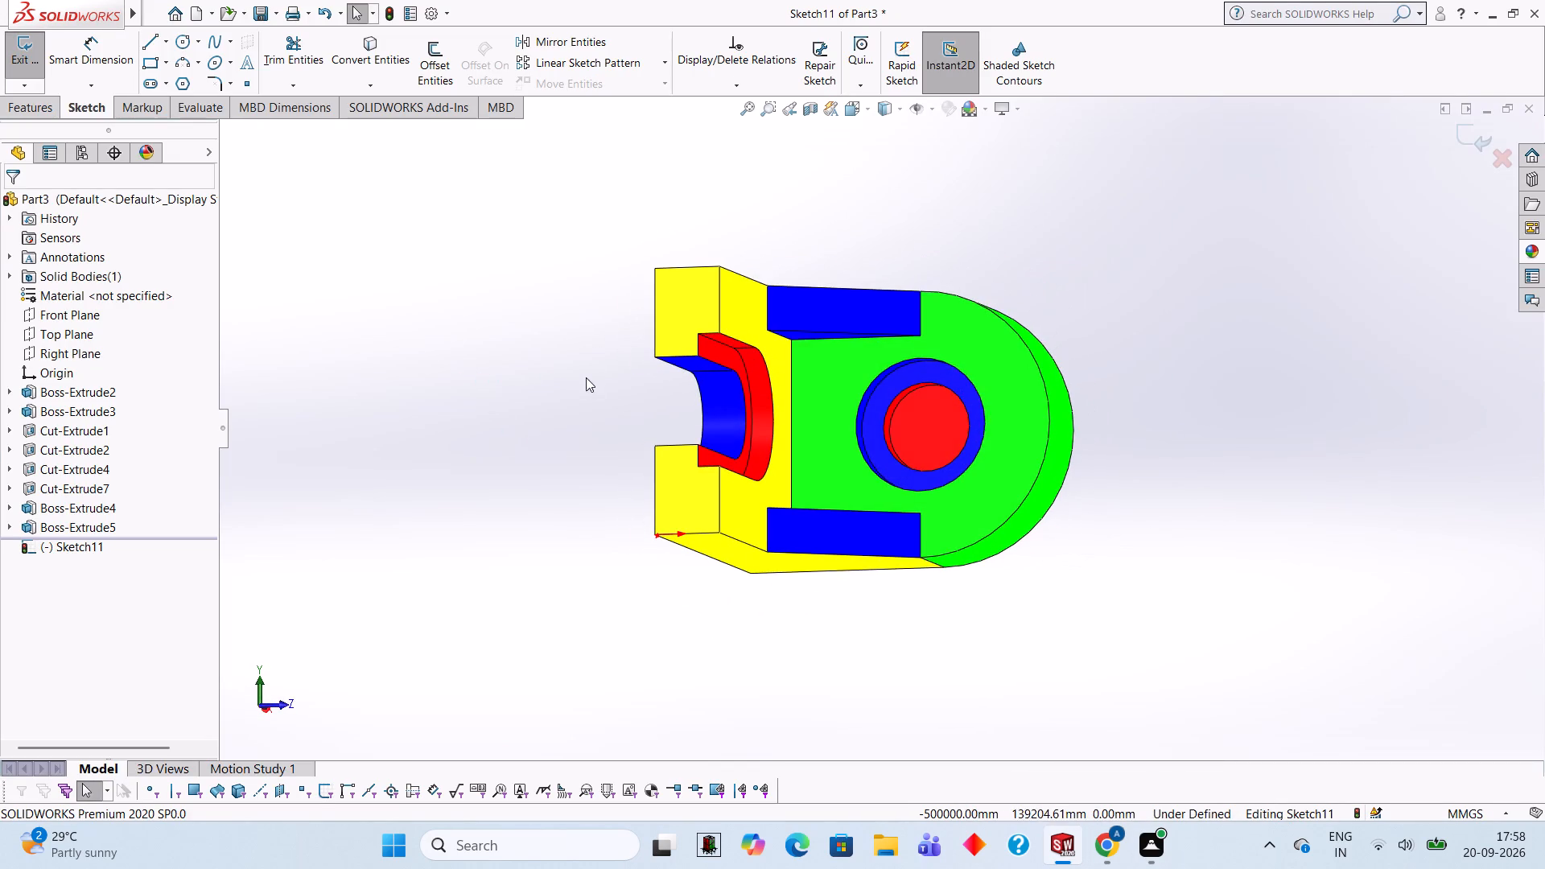
middle_click_drag(586, 384, 522, 357)
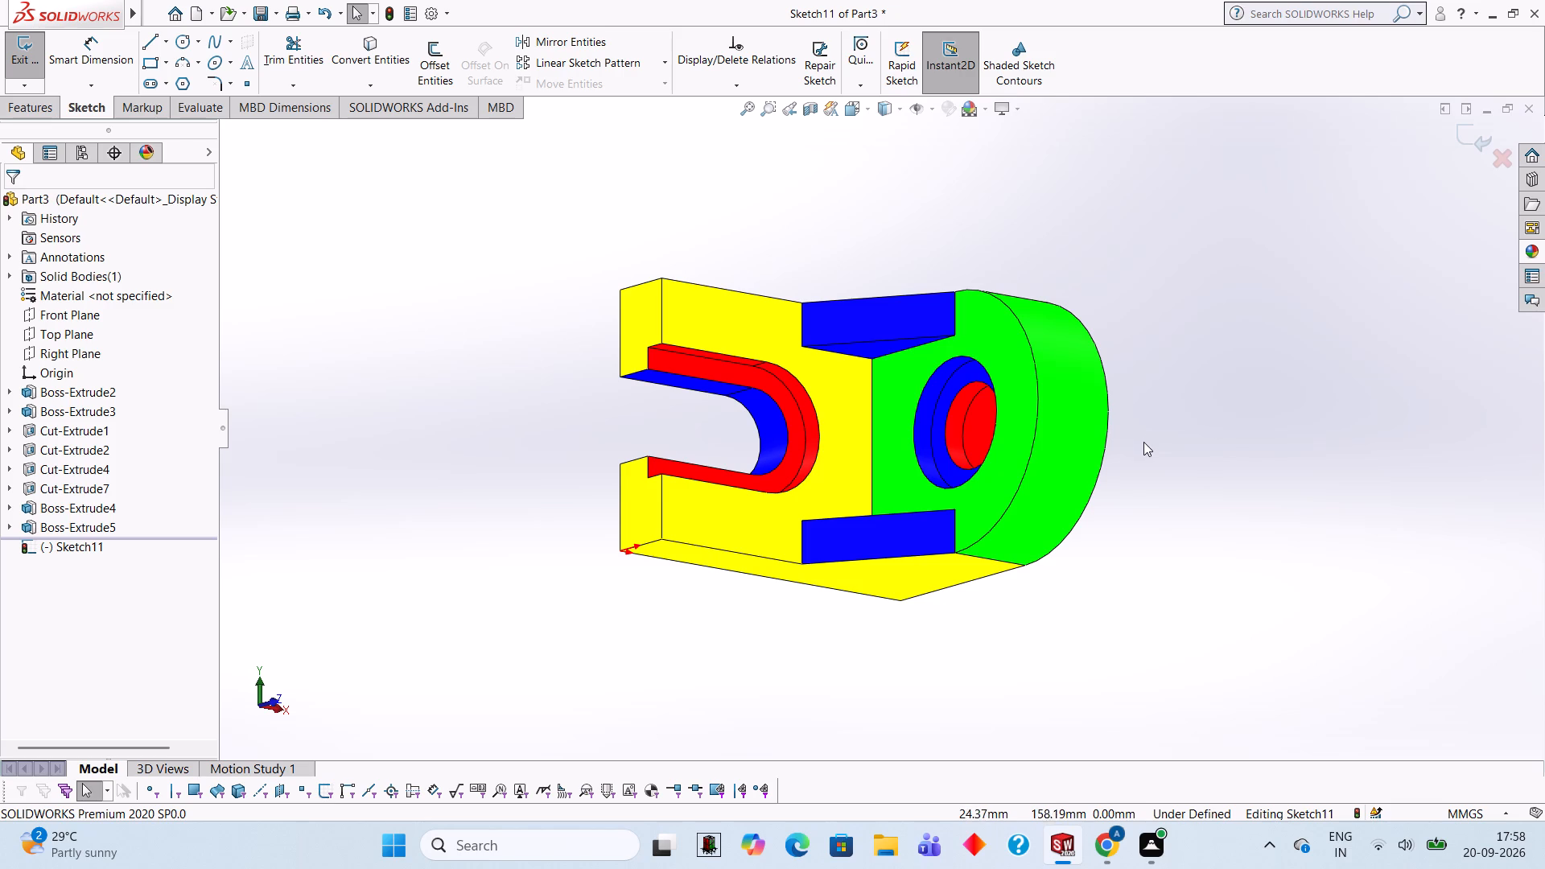
middle_click_drag(1219, 468, 1216, 433)
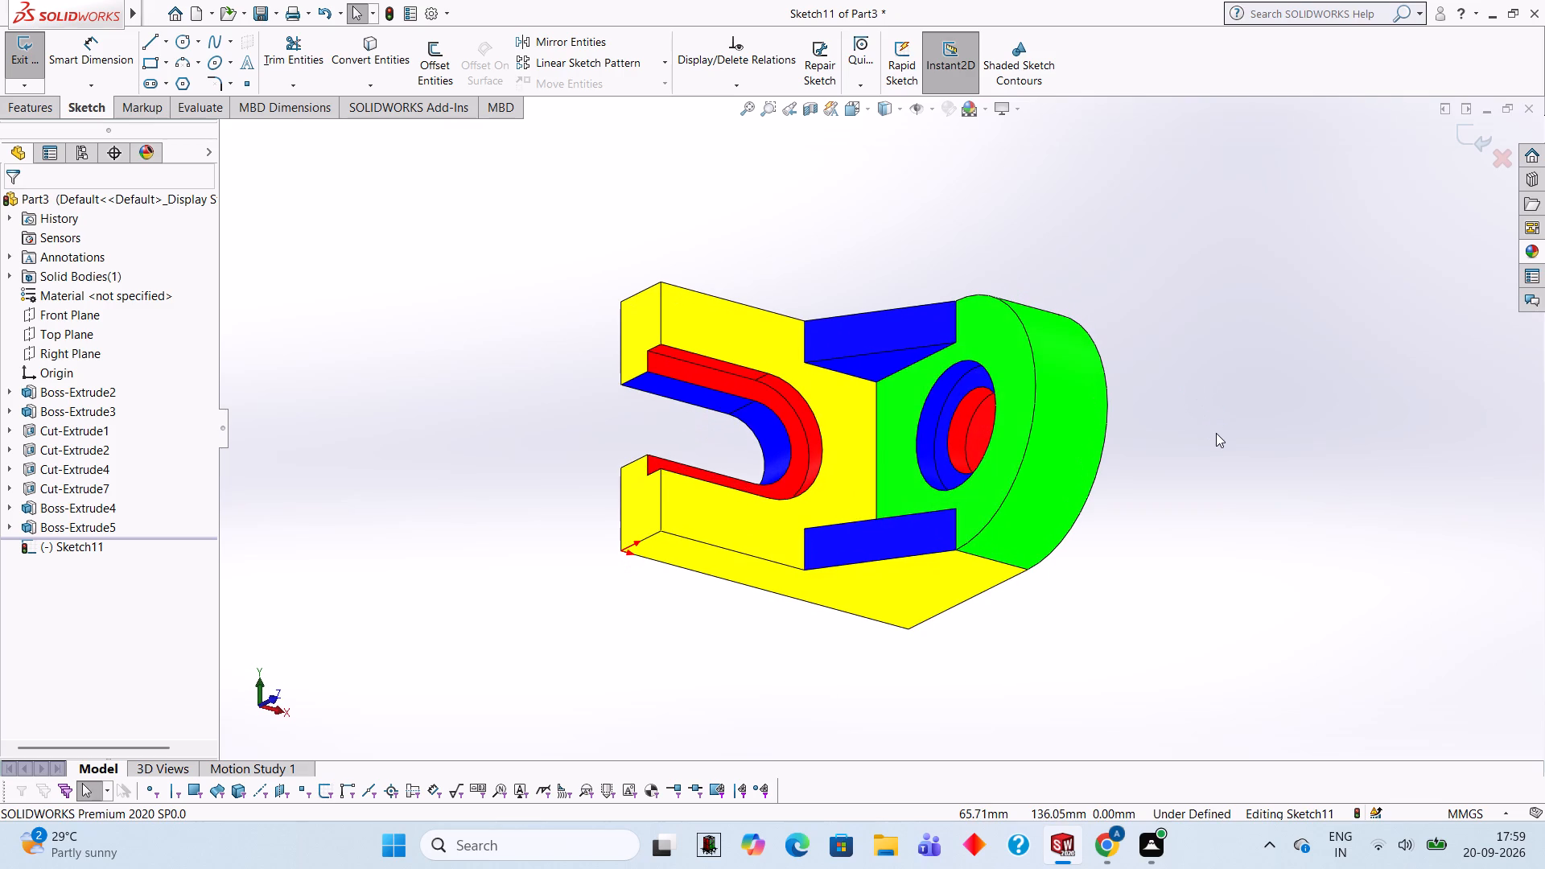
middle_click_drag(1131, 392, 1147, 629)
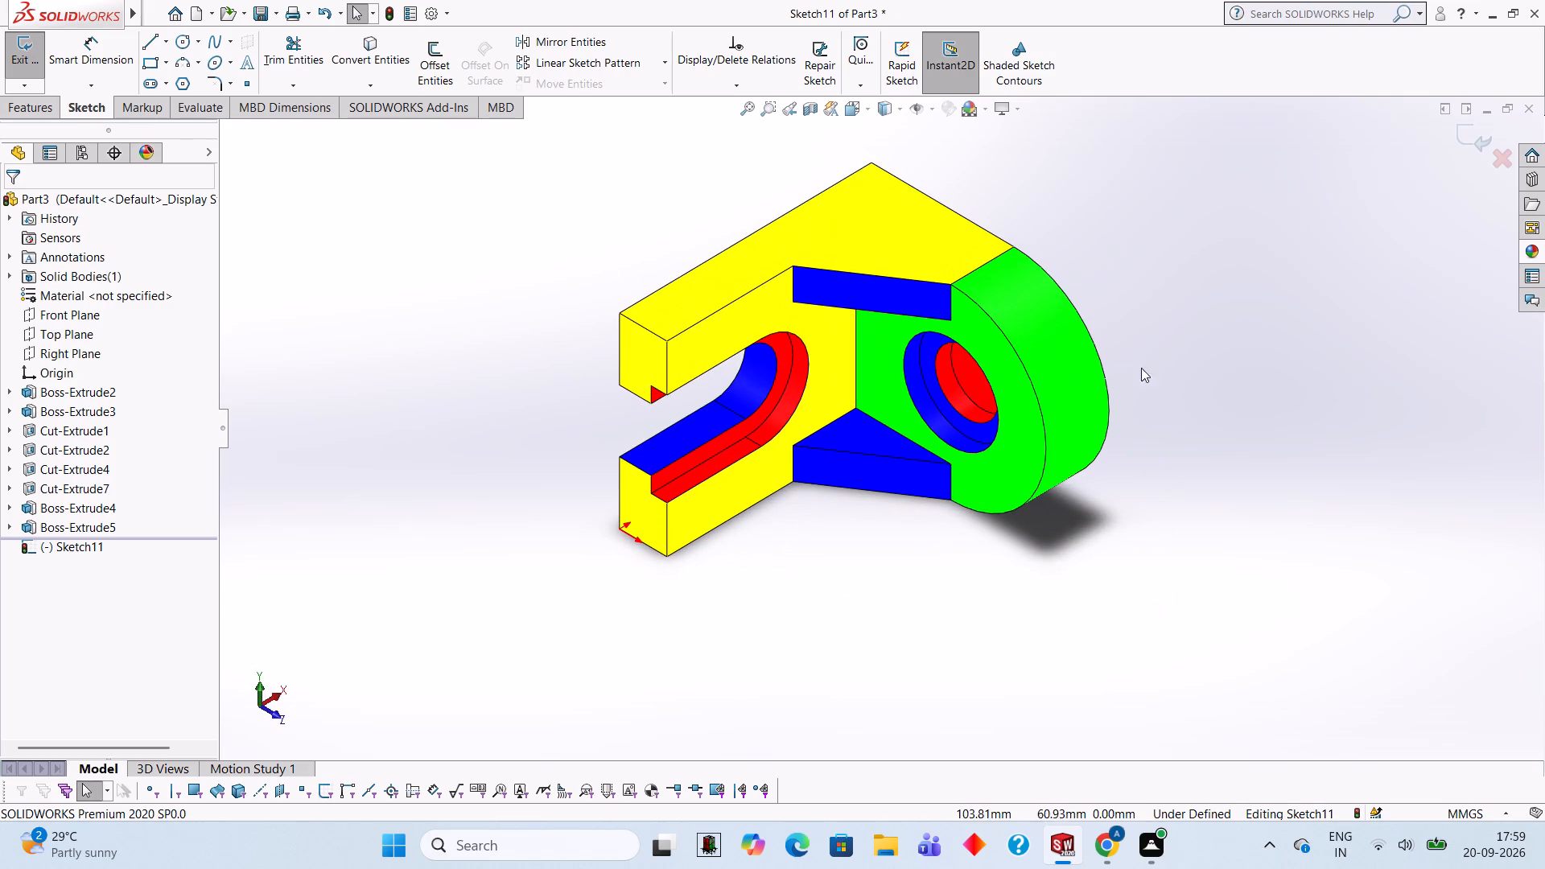
middle_click_drag(1168, 268, 1308, 452)
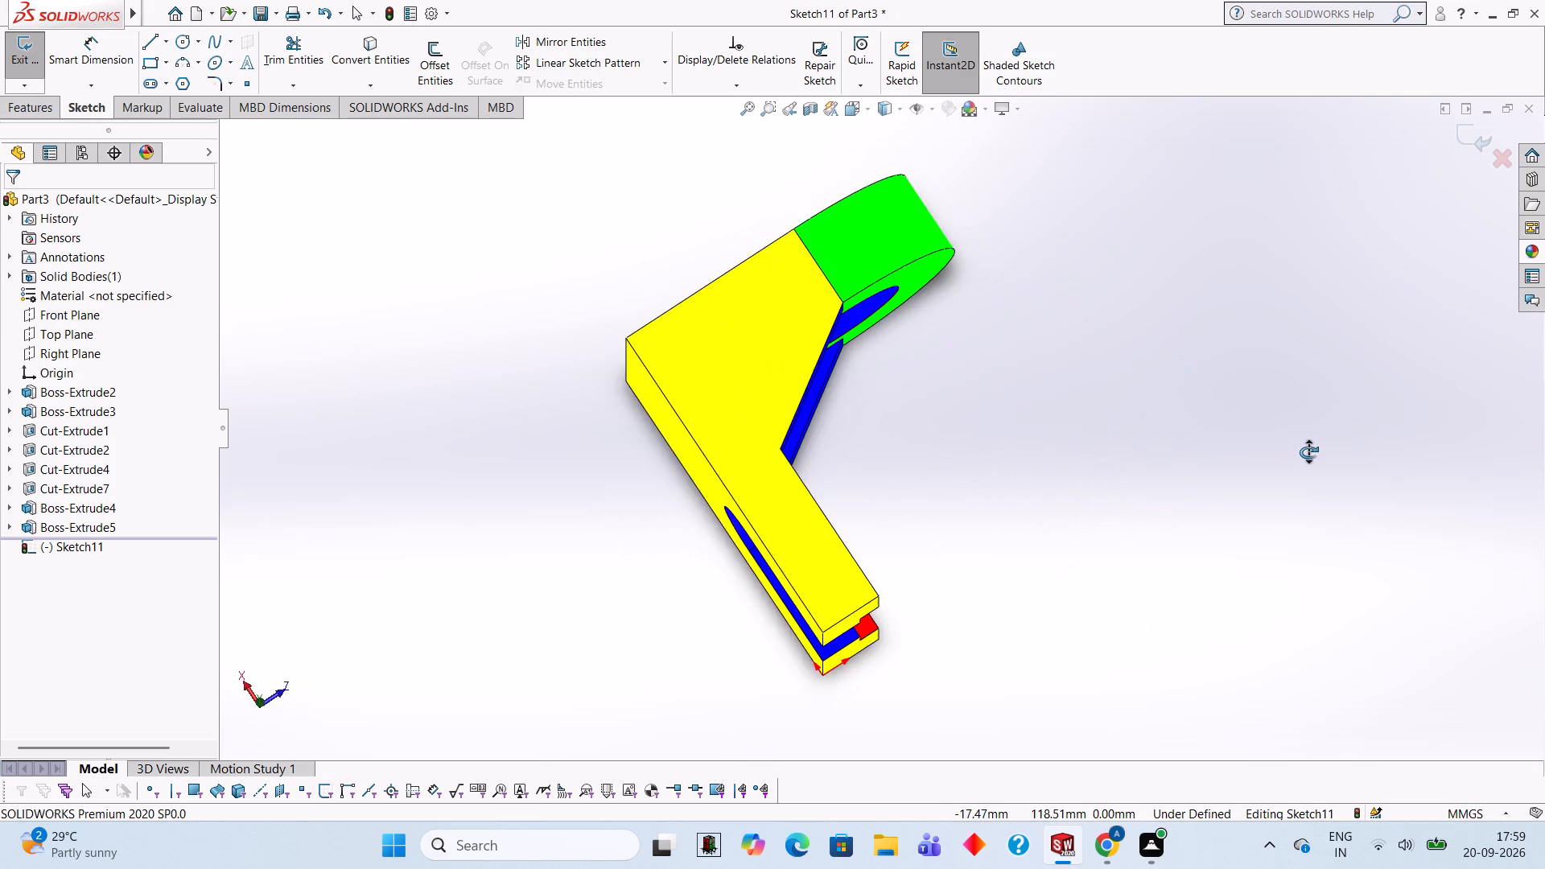
middle_click_drag(1308, 452, 1223, 595)
middle_click_drag(872, 389, 1114, 277)
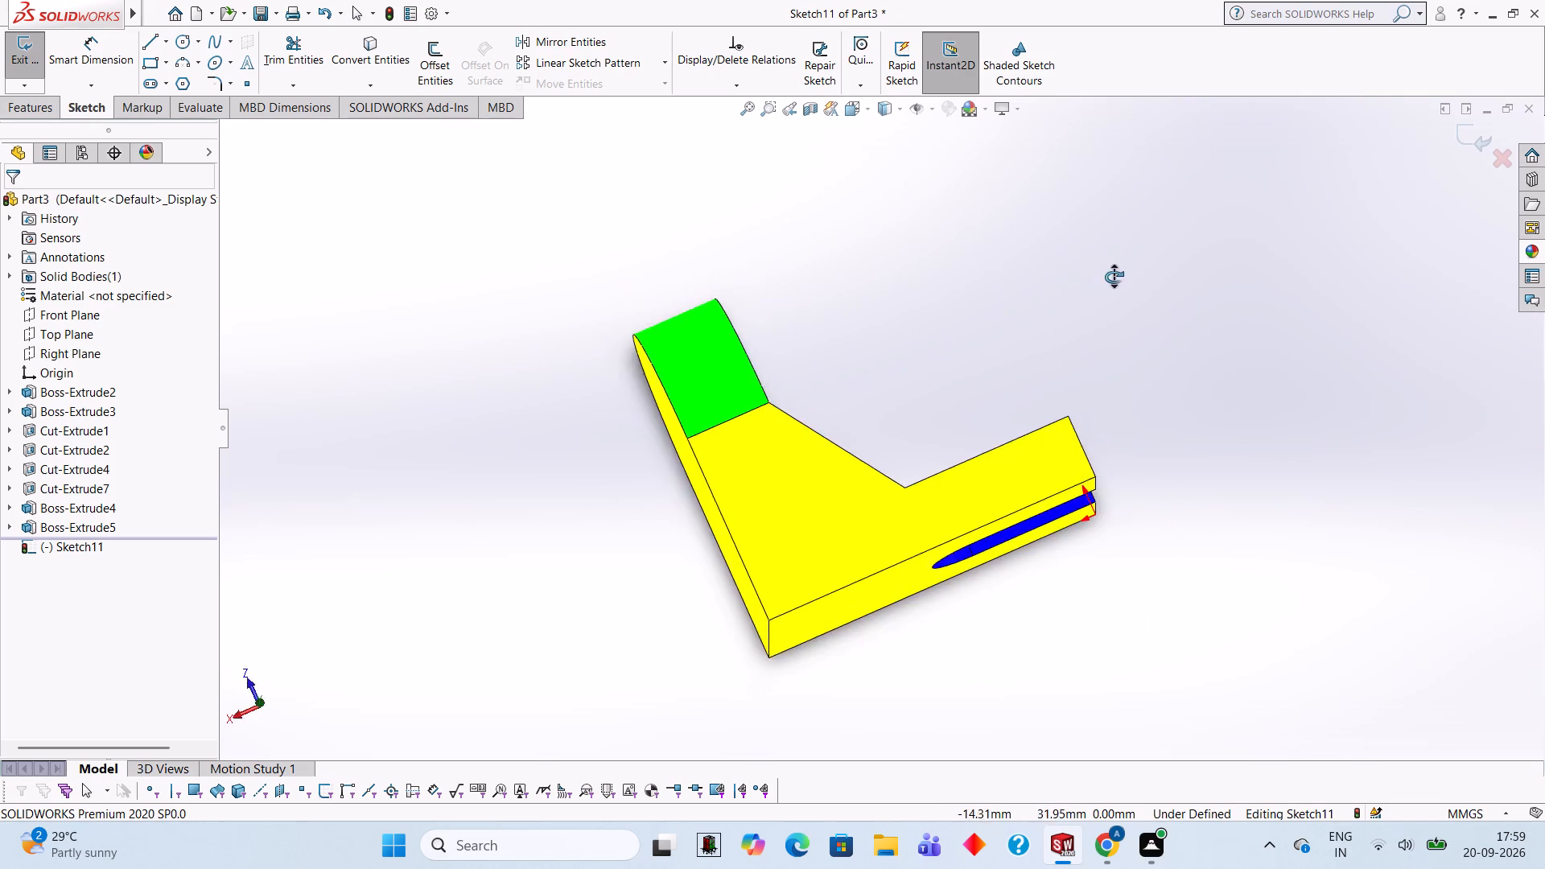
middle_click_drag(1114, 277, 1131, 226)
middle_click_drag(1131, 226, 856, 208)
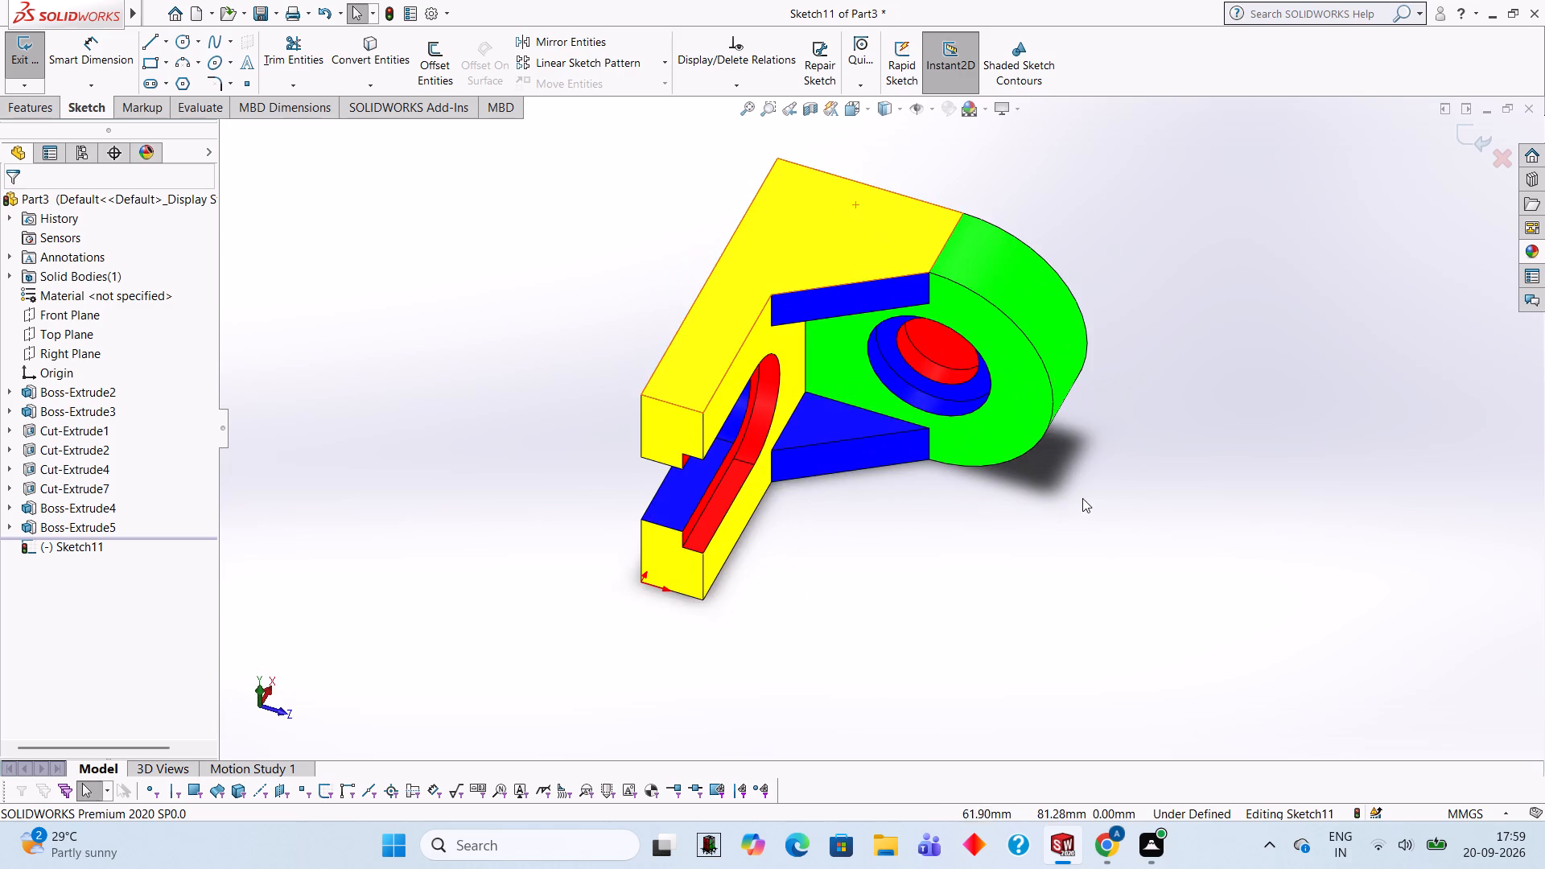
middle_click_drag(1082, 509, 1015, 181)
middle_click_drag(1179, 370, 1162, 386)
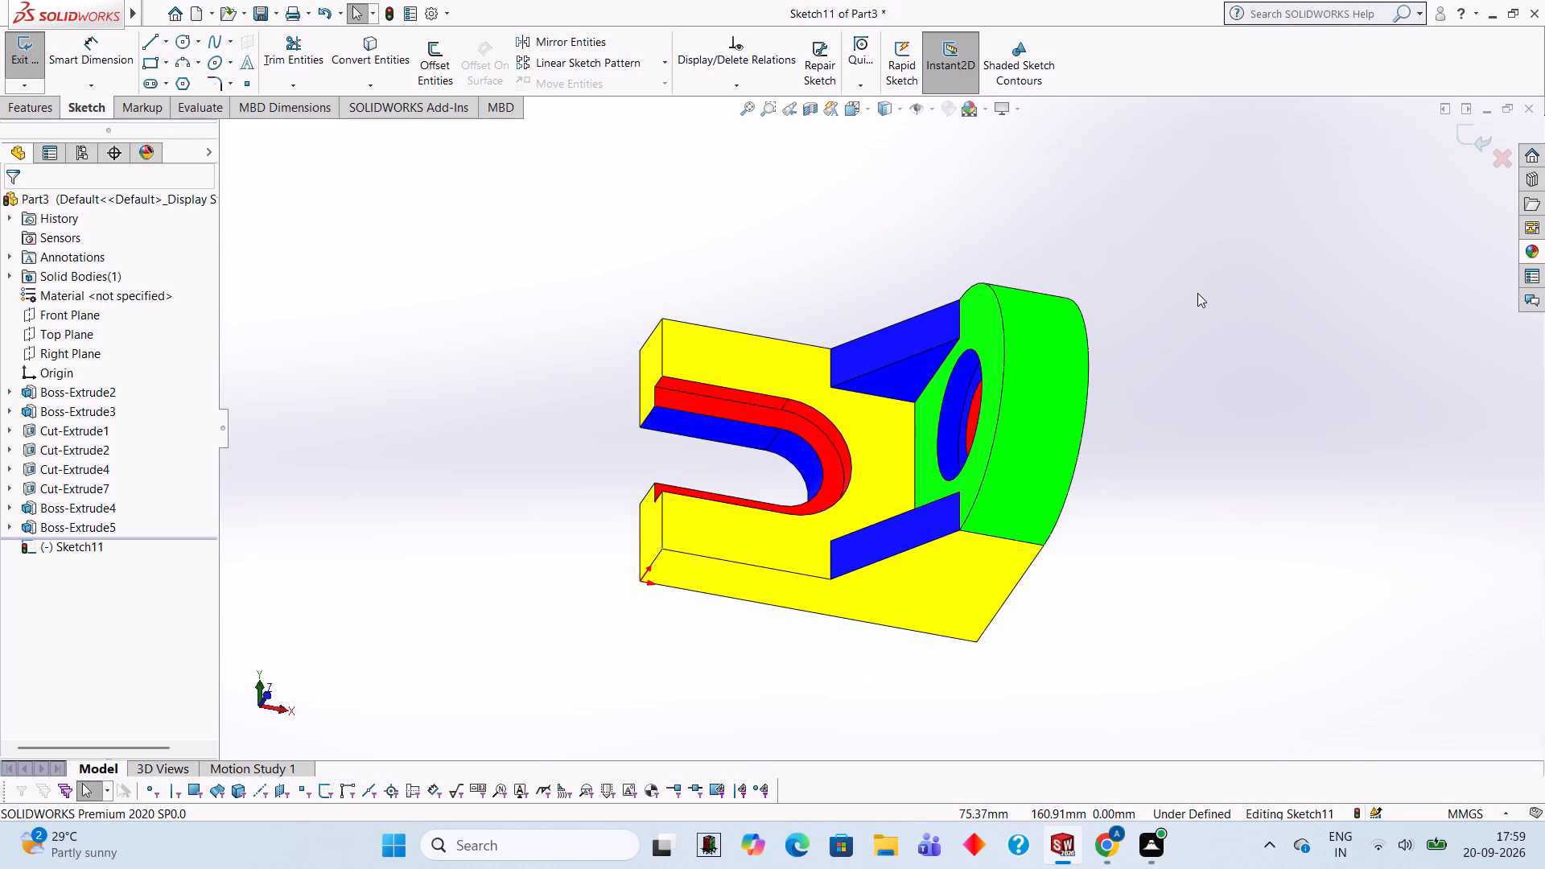
scroll(1210, 361, "down", 1)
scroll(1153, 453, "up", 1)
scroll(1149, 451, "down", 1)
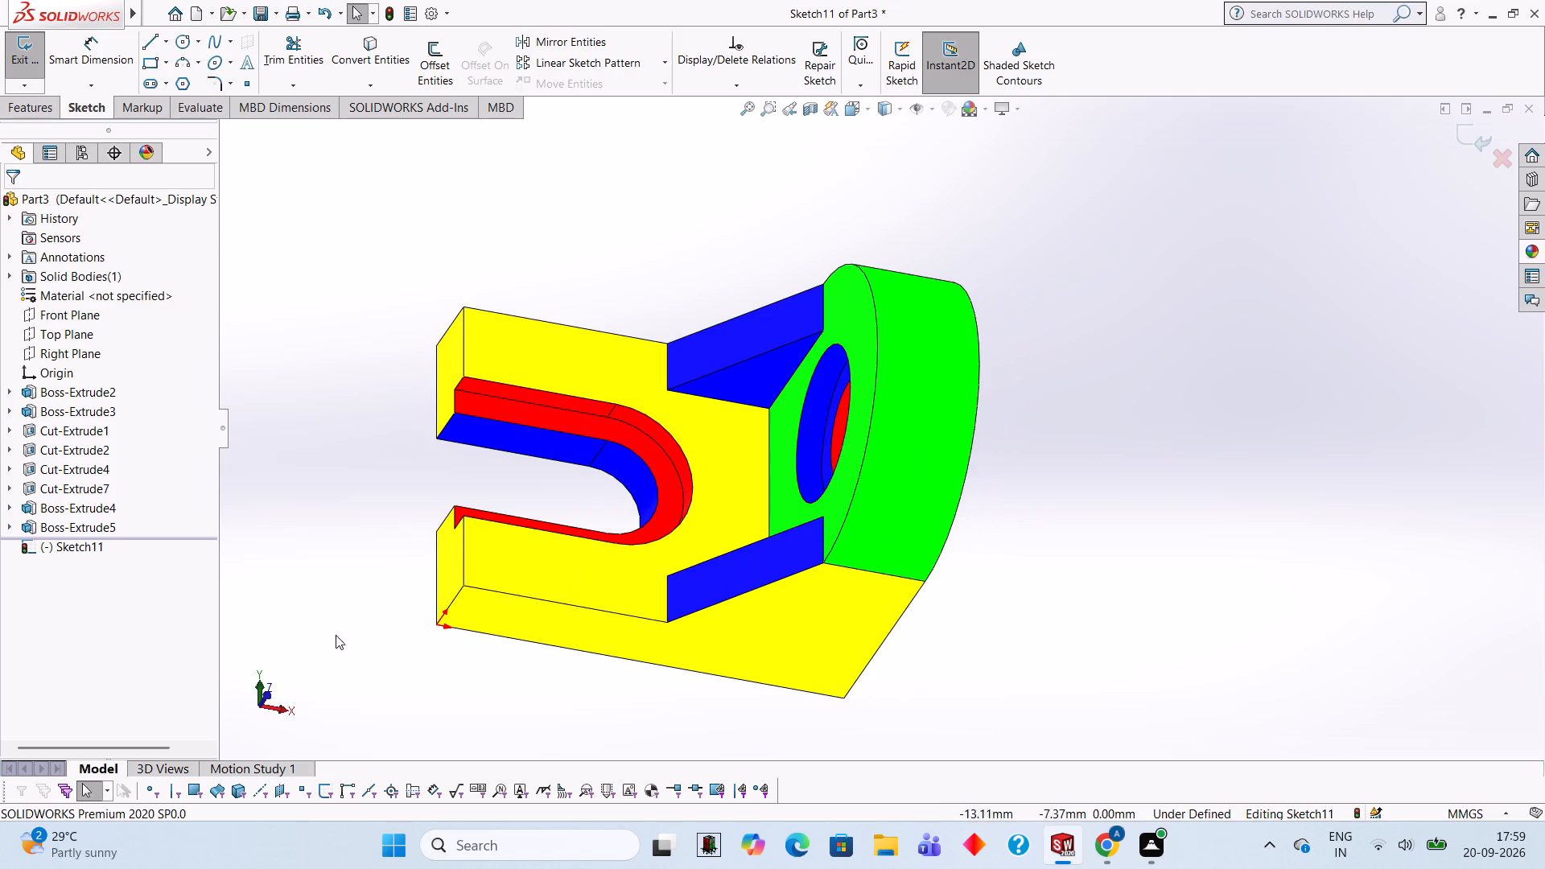
scroll(328, 636, "down", 1)
scroll(315, 642, "up", 2)
scroll(382, 618, "down", 1)
scroll(1181, 319, "up", 2)
scroll(1259, 303, "down", 1)
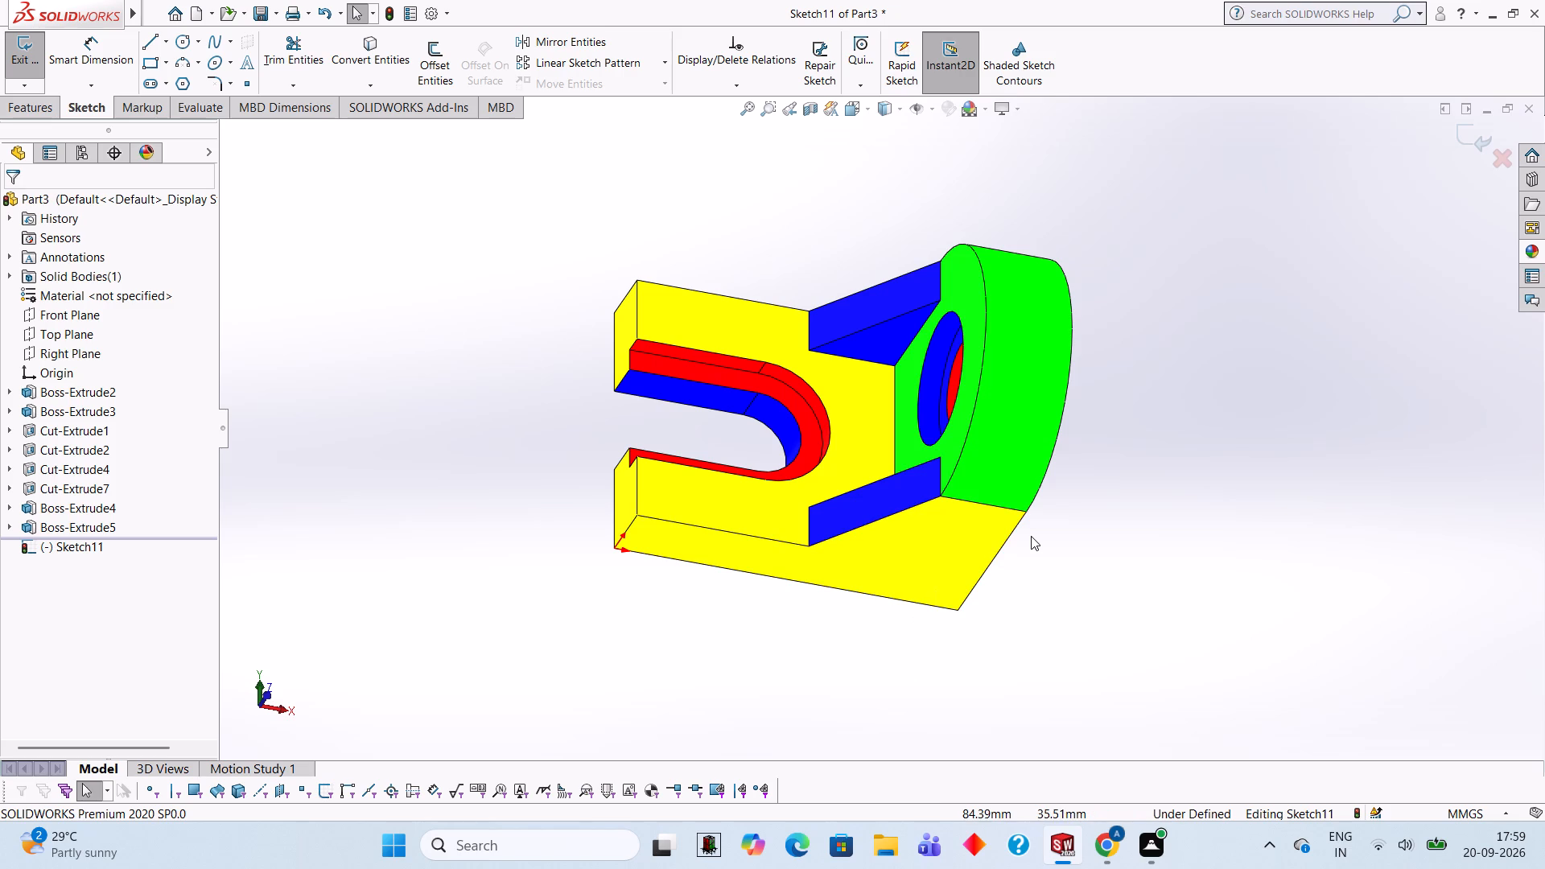
scroll(1011, 672, "down", 1)
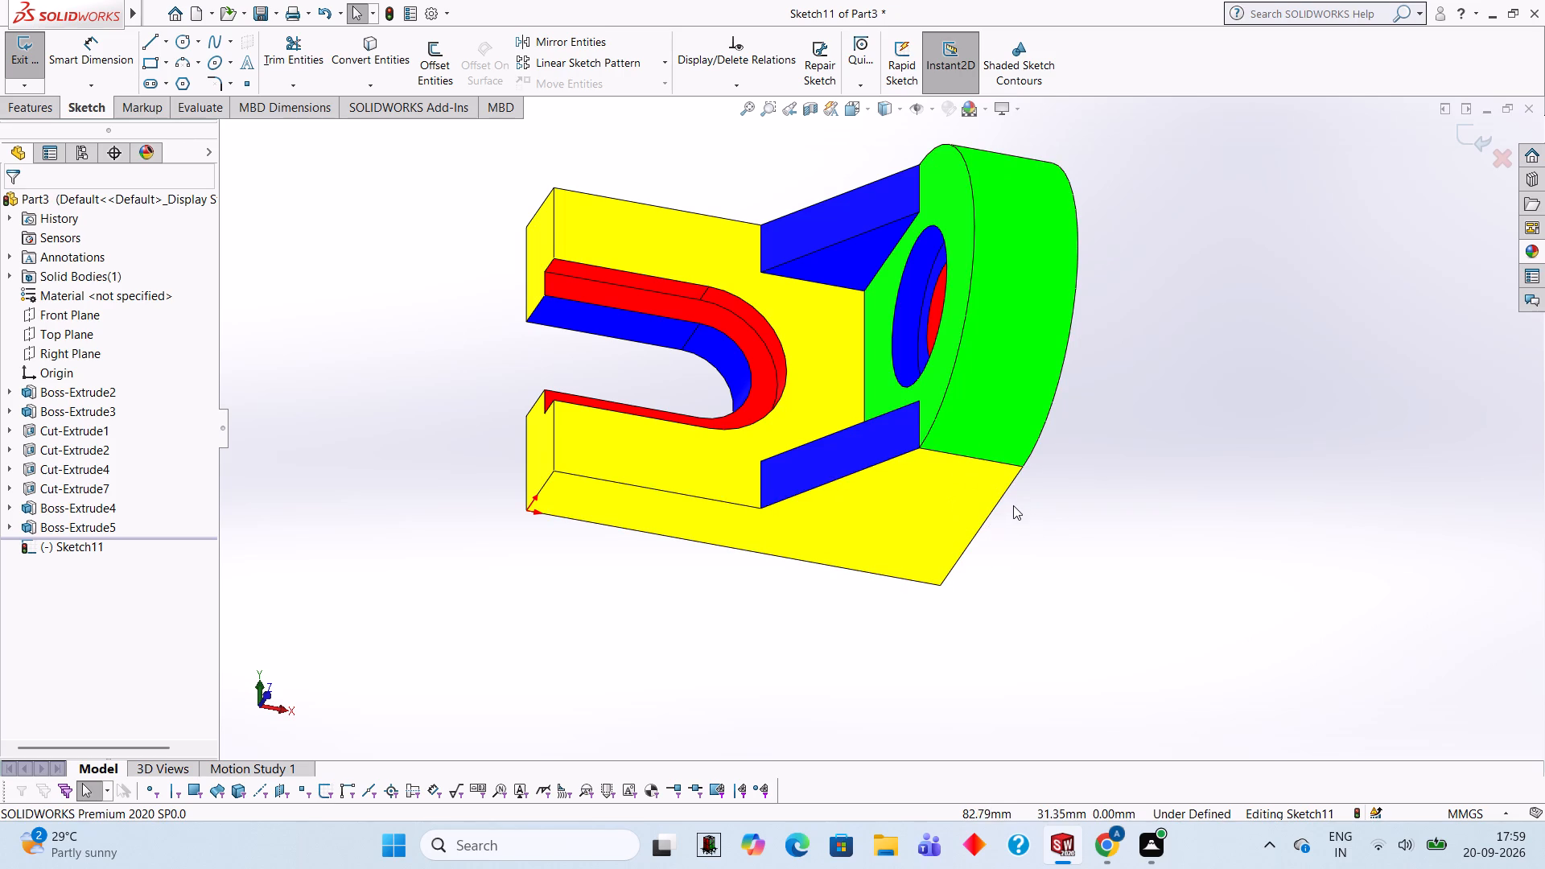
scroll(567, 377, "up", 1)
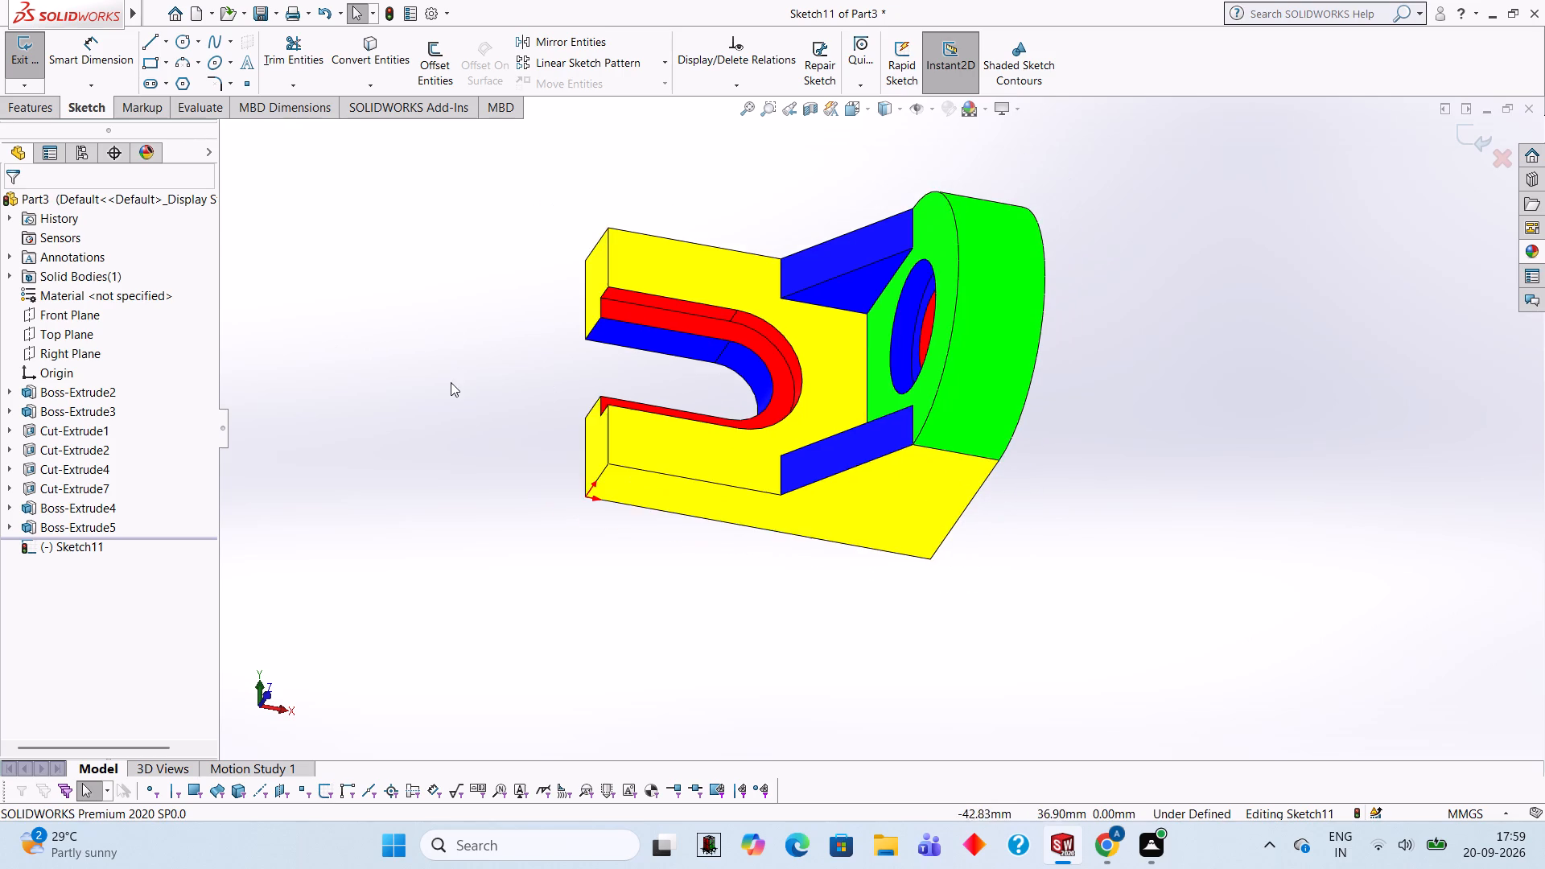
Apply the Green LED appearance to only the end face below the slot opening on the base's slotted leg.
scroll(449, 383, "down", 1)
scroll(449, 383, "up", 1)
scroll(1302, 397, "down", 1)
scroll(1301, 389, "up", 1)
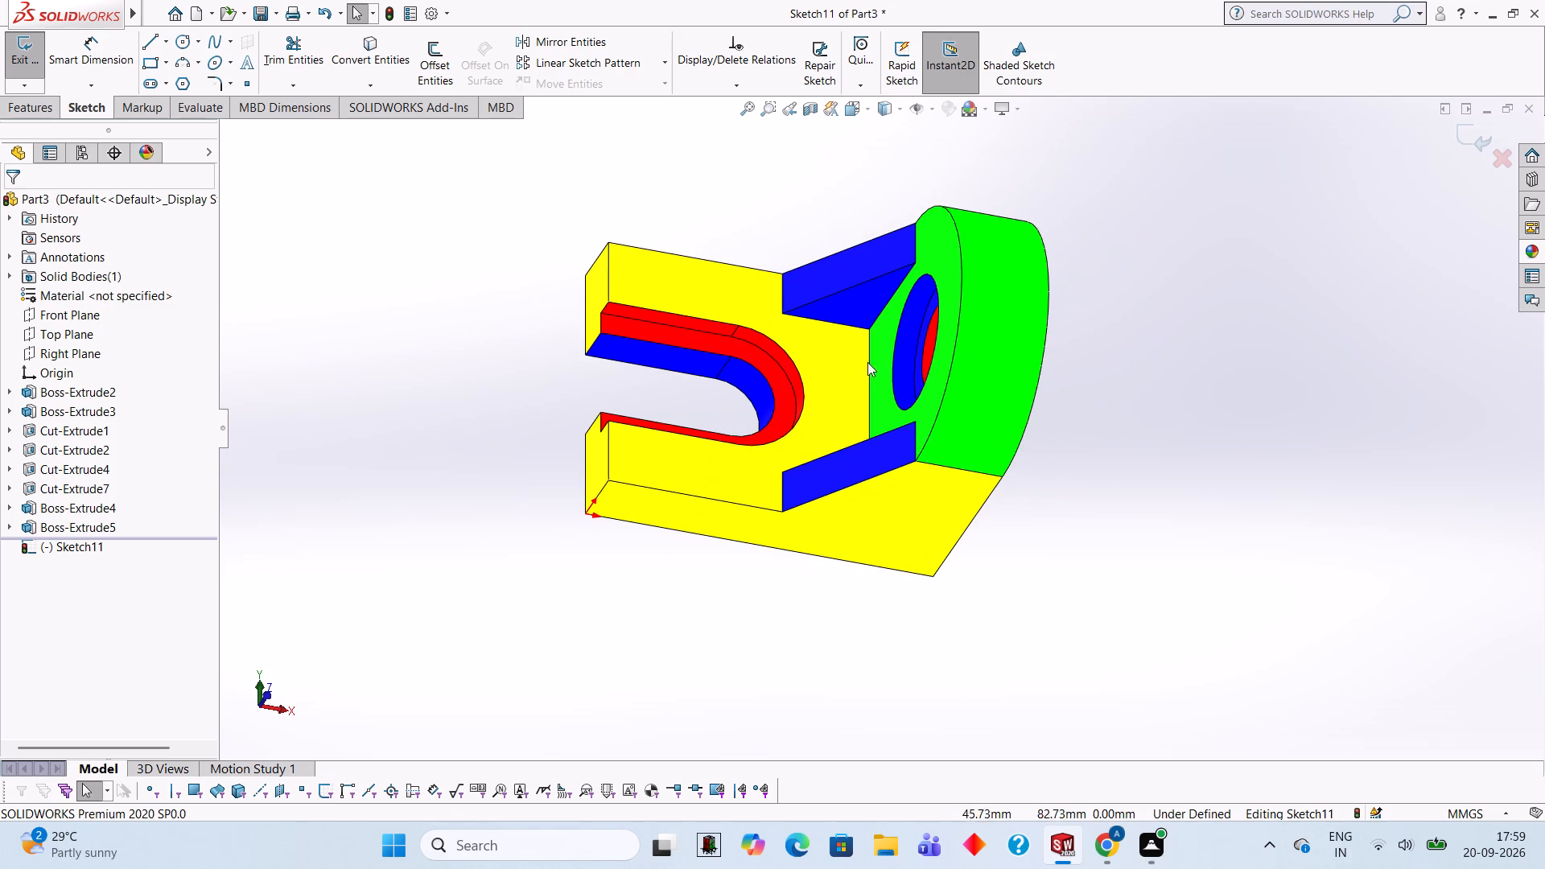
middle_click_drag(1095, 336, 1198, 424)
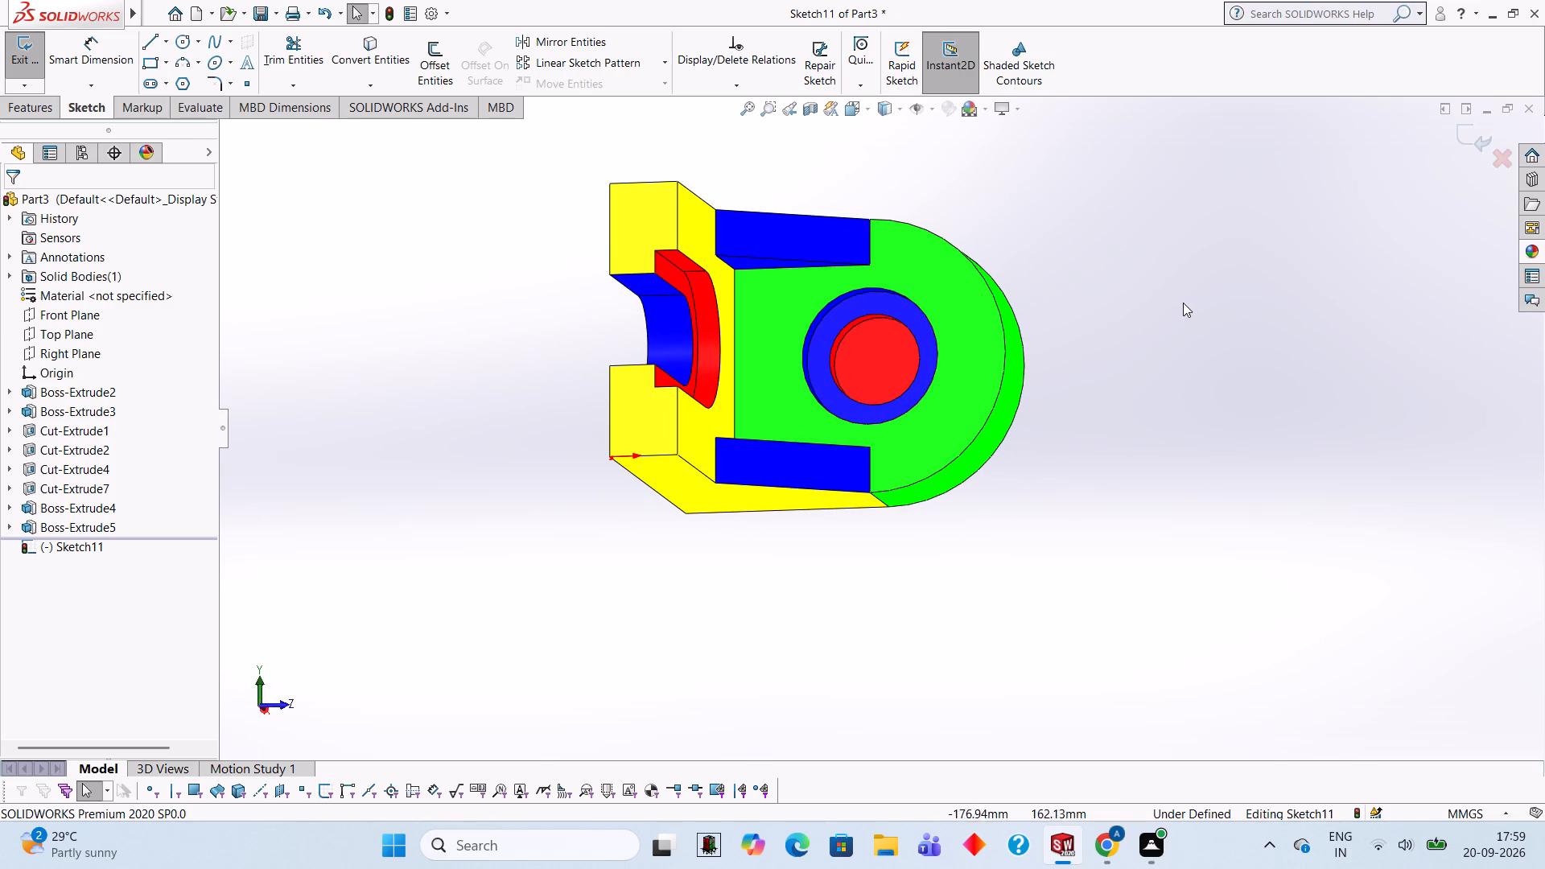
left_click(1530, 247)
scroll(1348, 564, "down", 1)
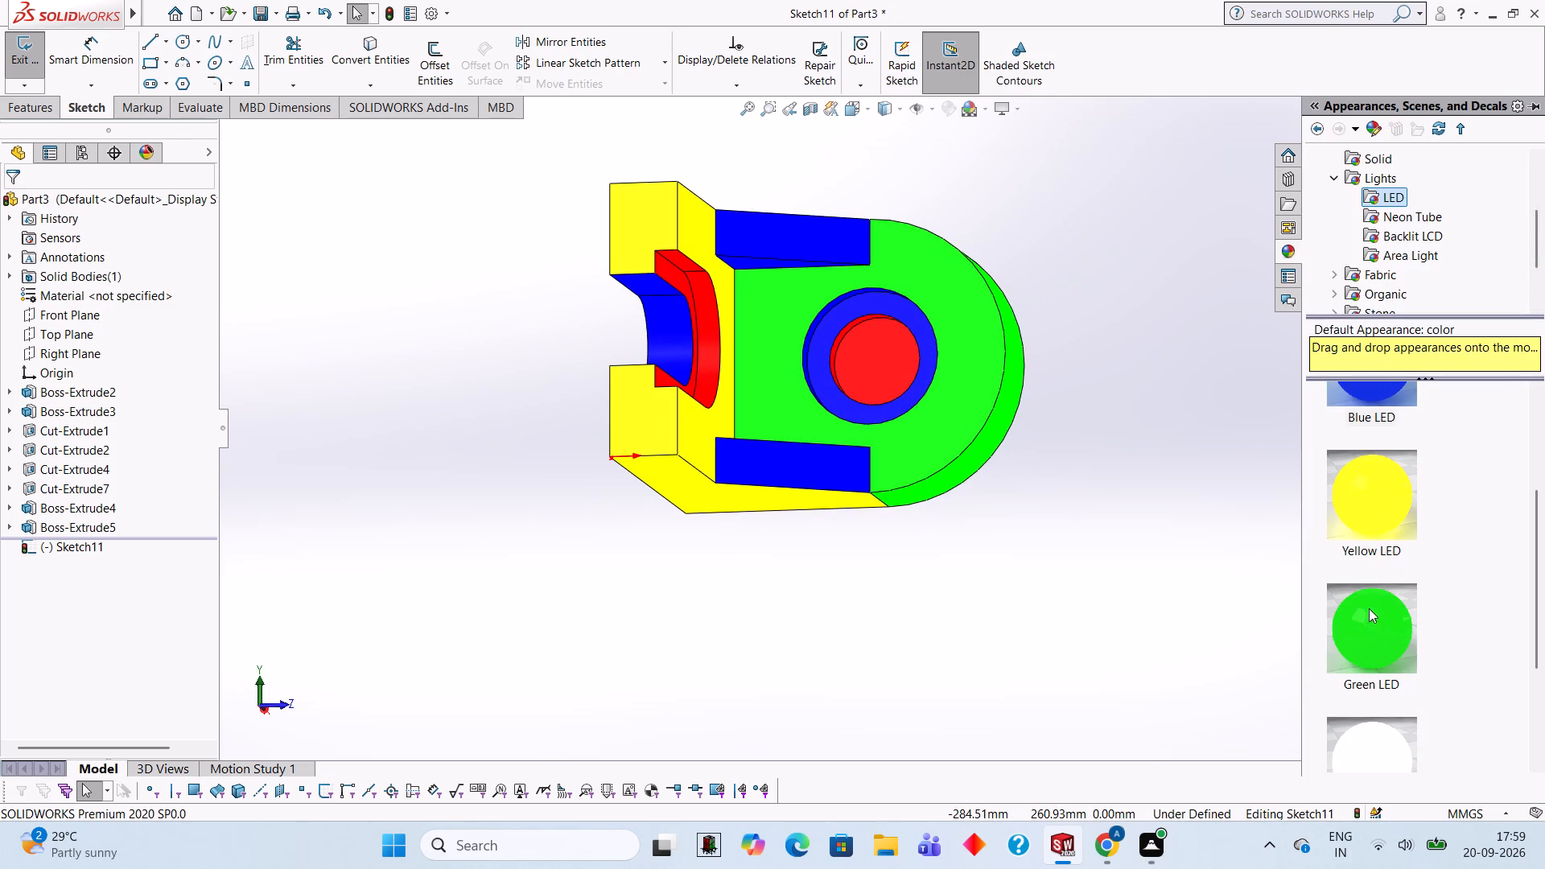
left_click_drag(1370, 608, 637, 379)
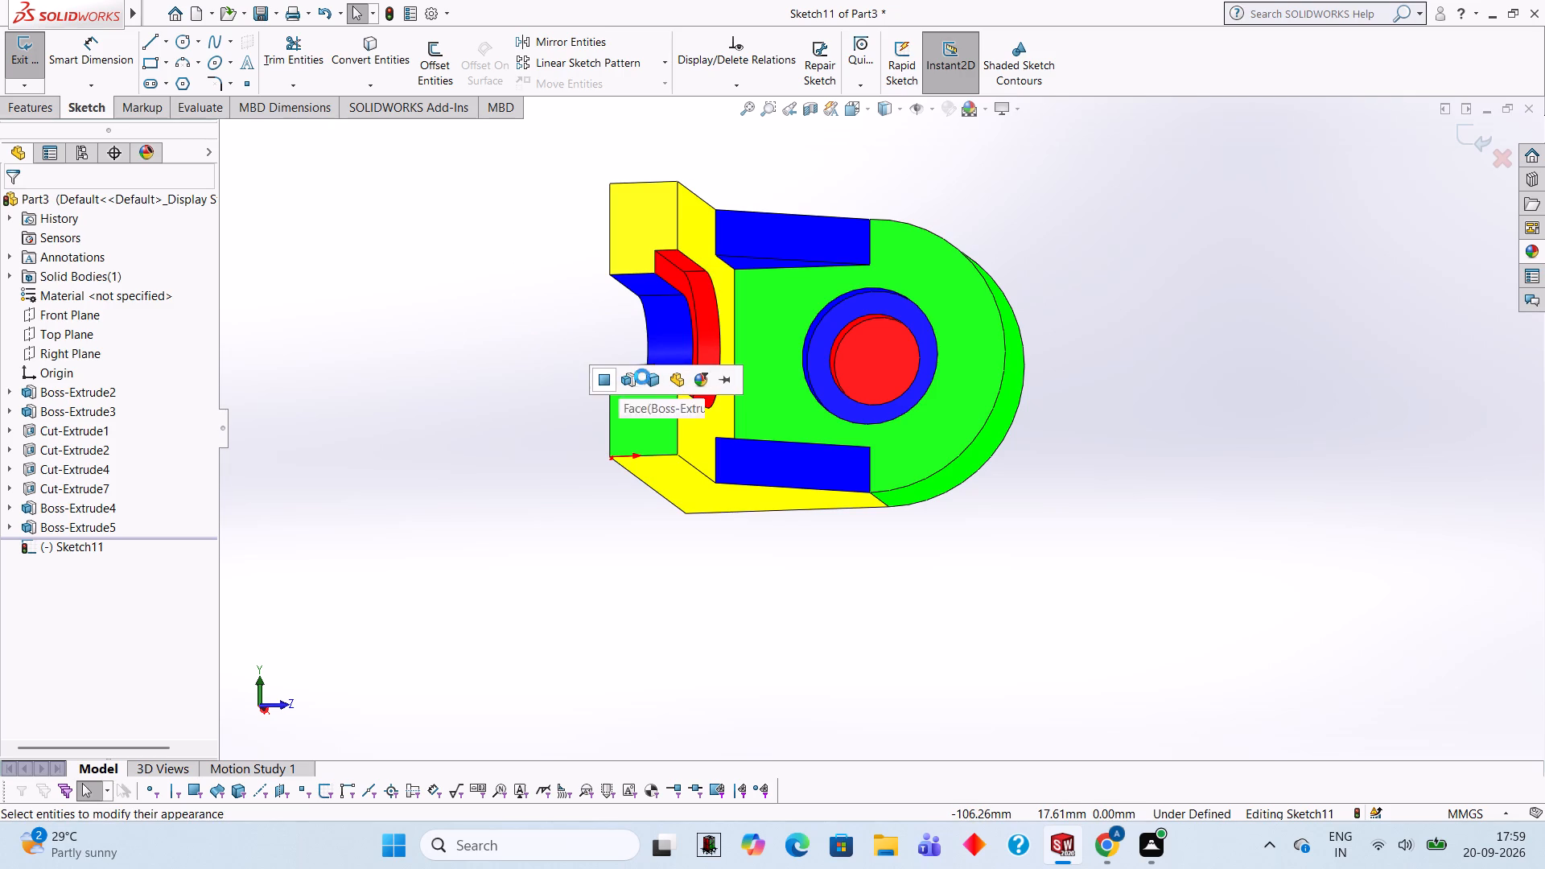
left_click(608, 377)
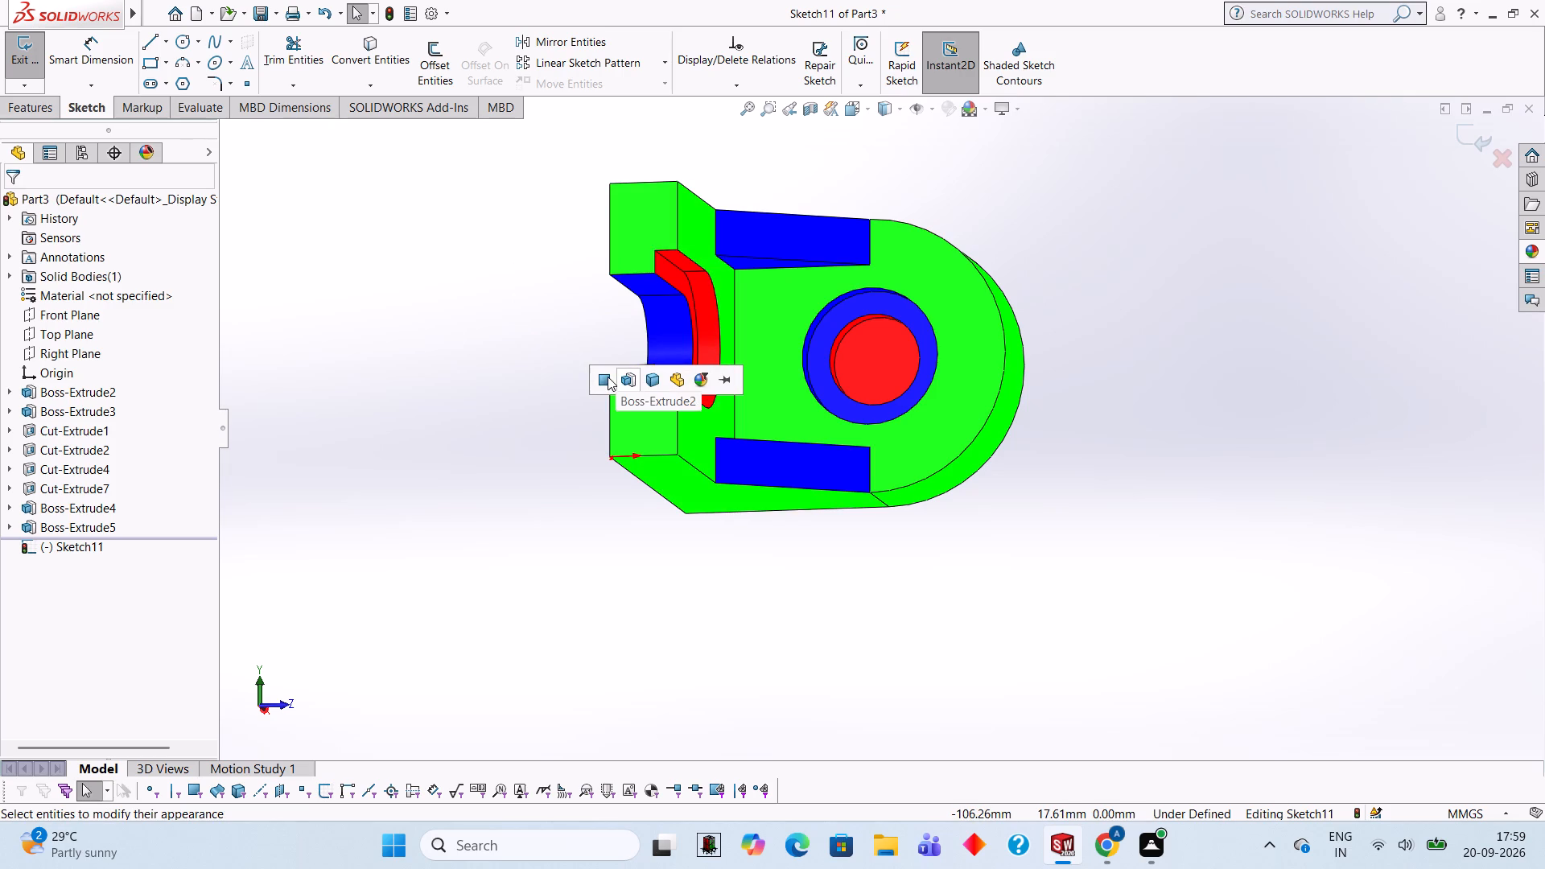
Apply the Green LED appearance to only the end face above the slot opening on the base's slotted leg.
middle_click_drag(1310, 331, 1327, 395)
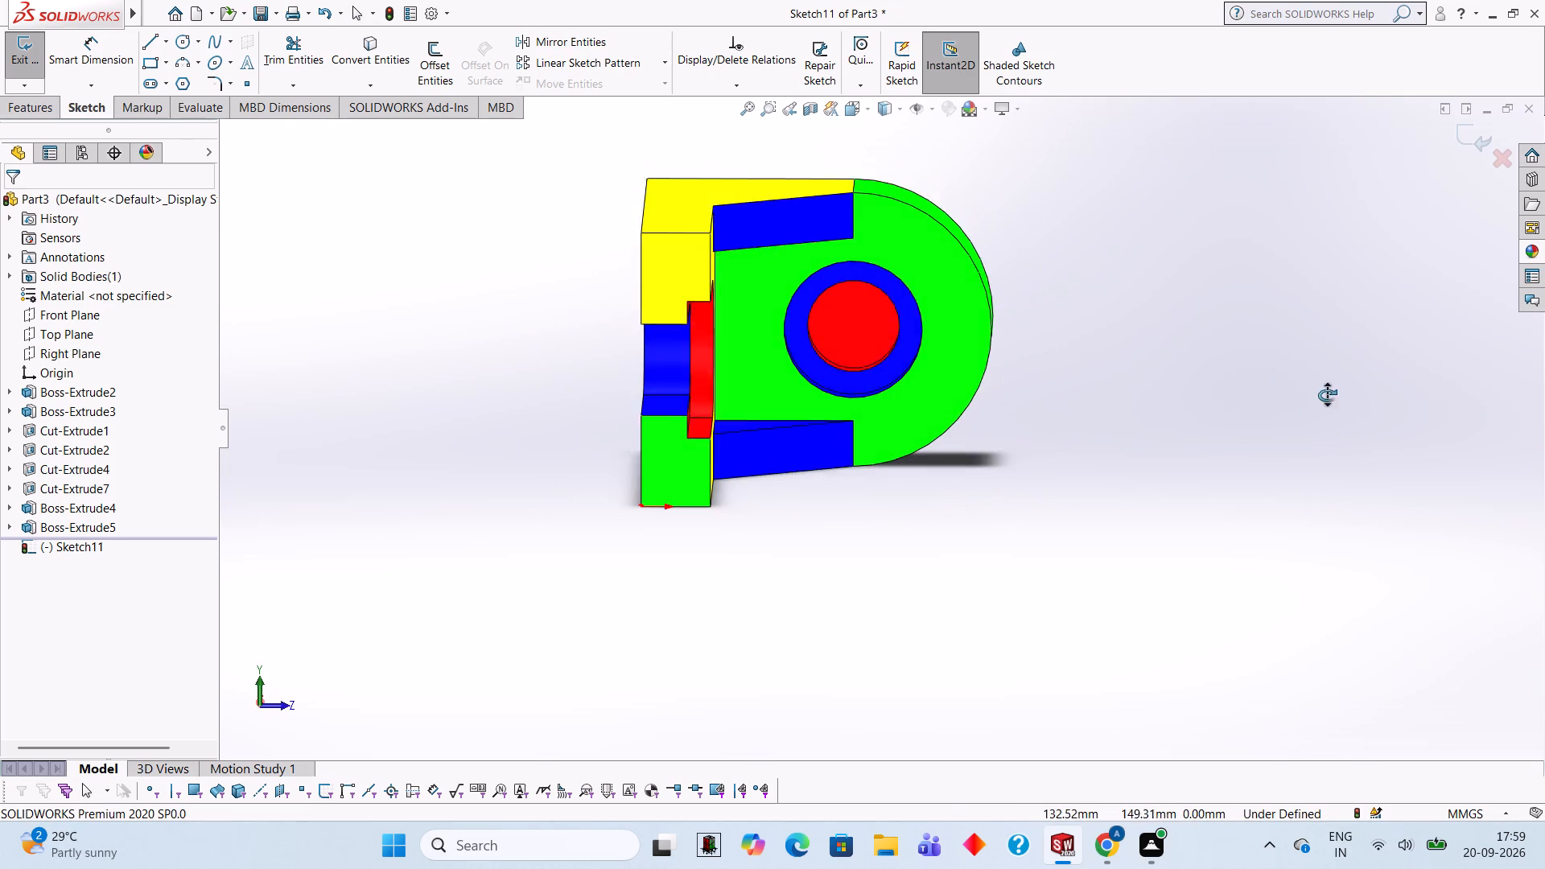
middle_click_drag(1327, 395, 1324, 391)
left_click(1532, 248)
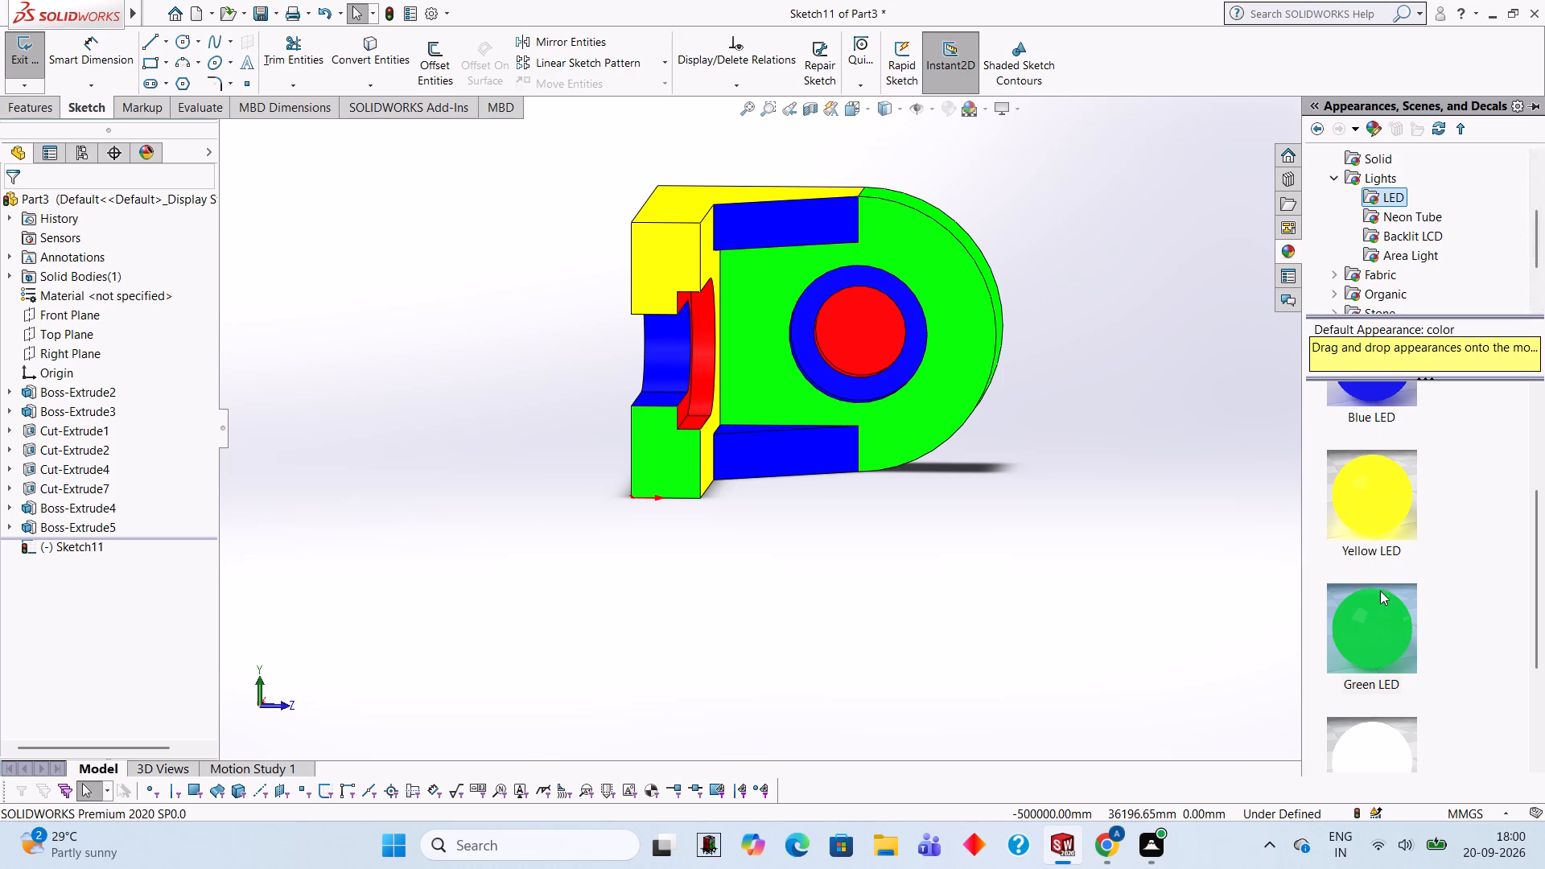
left_click_drag(1364, 610, 674, 249)
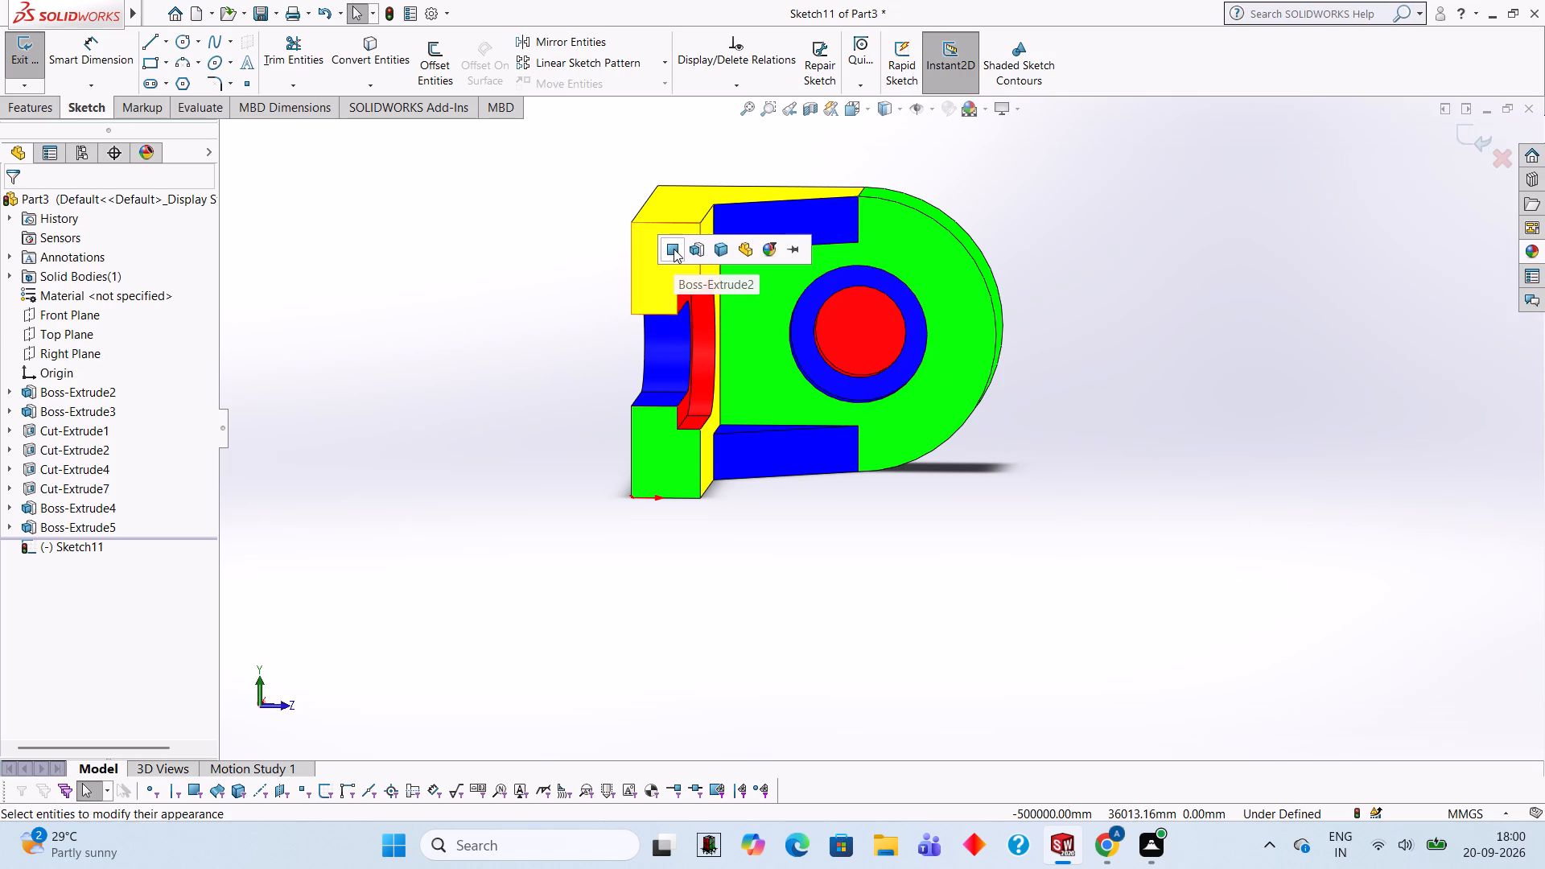
left_click(674, 249)
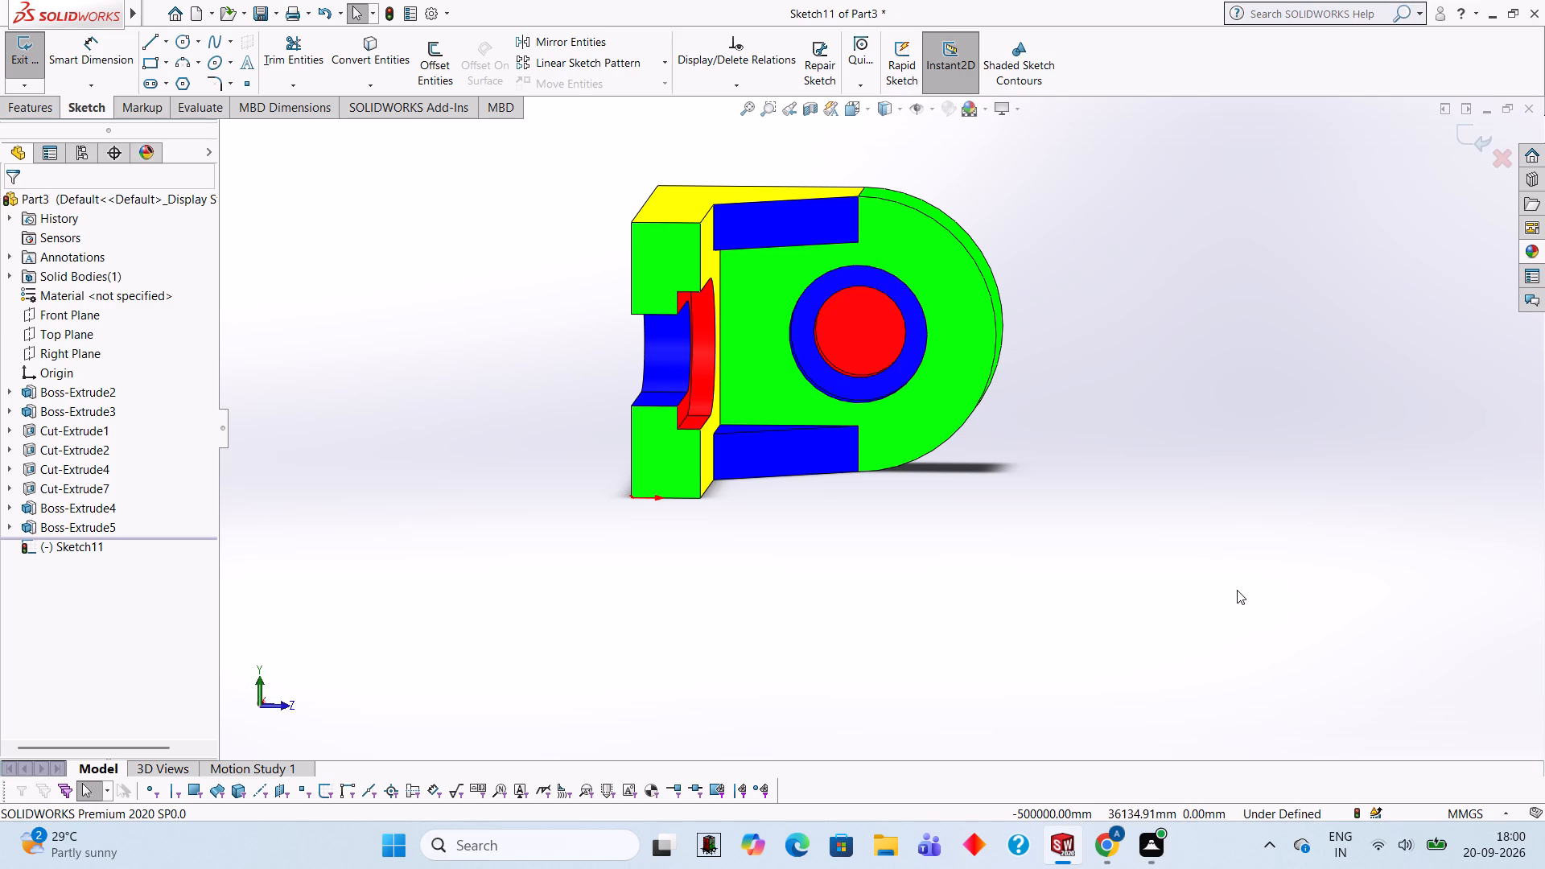
Inspect the recoloured bracket from the front, above and below, checking the slot's end faces, ribs and rounded upright.
middle_click_drag(1296, 474, 1155, 430)
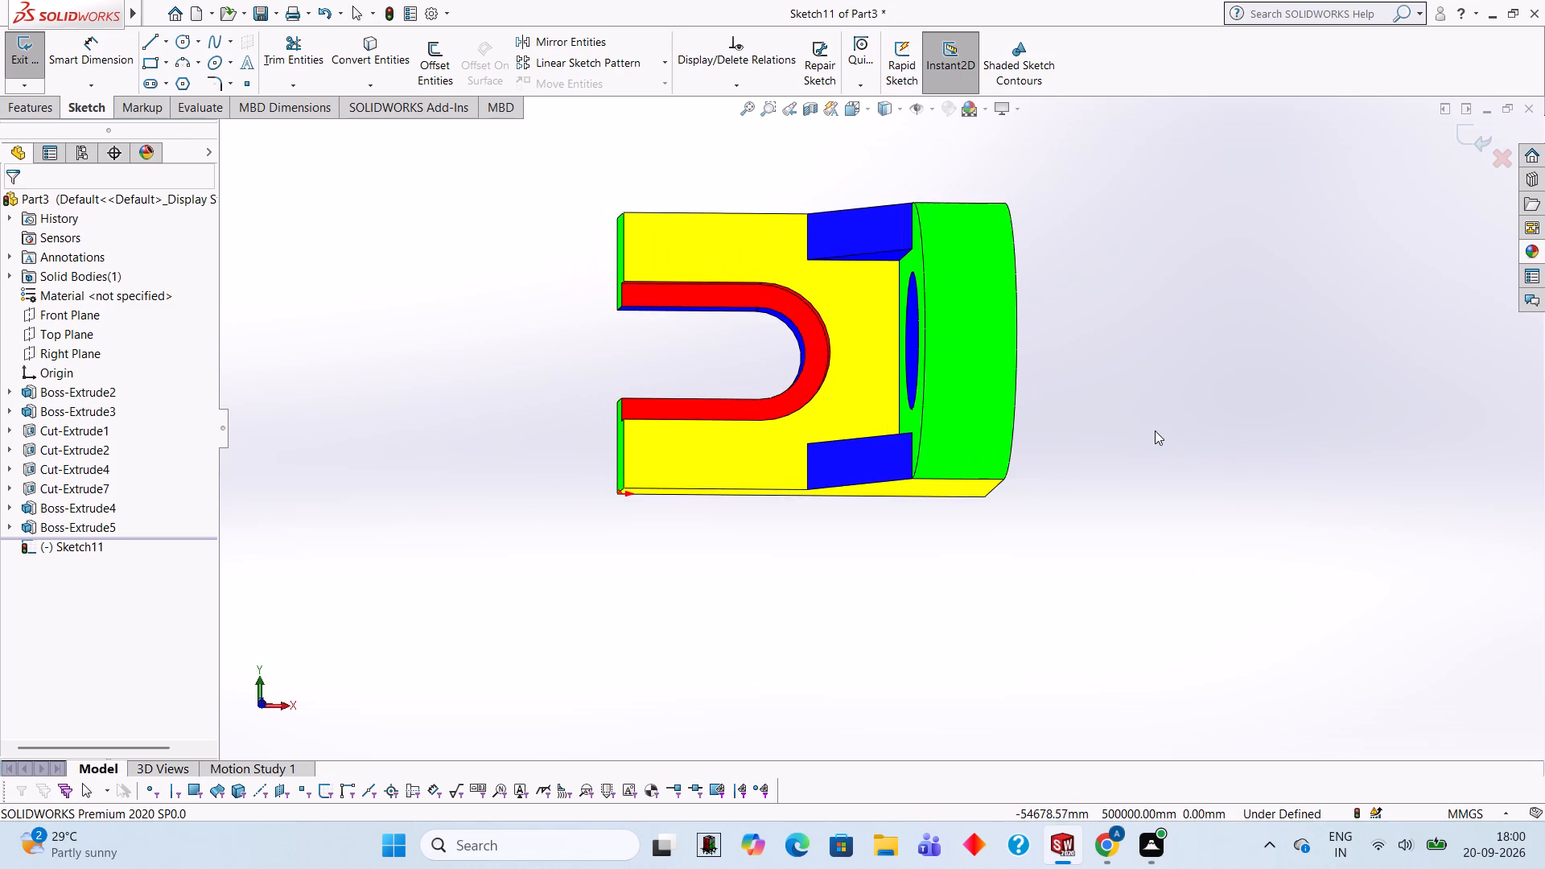
middle_click_drag(1184, 398, 1244, 528)
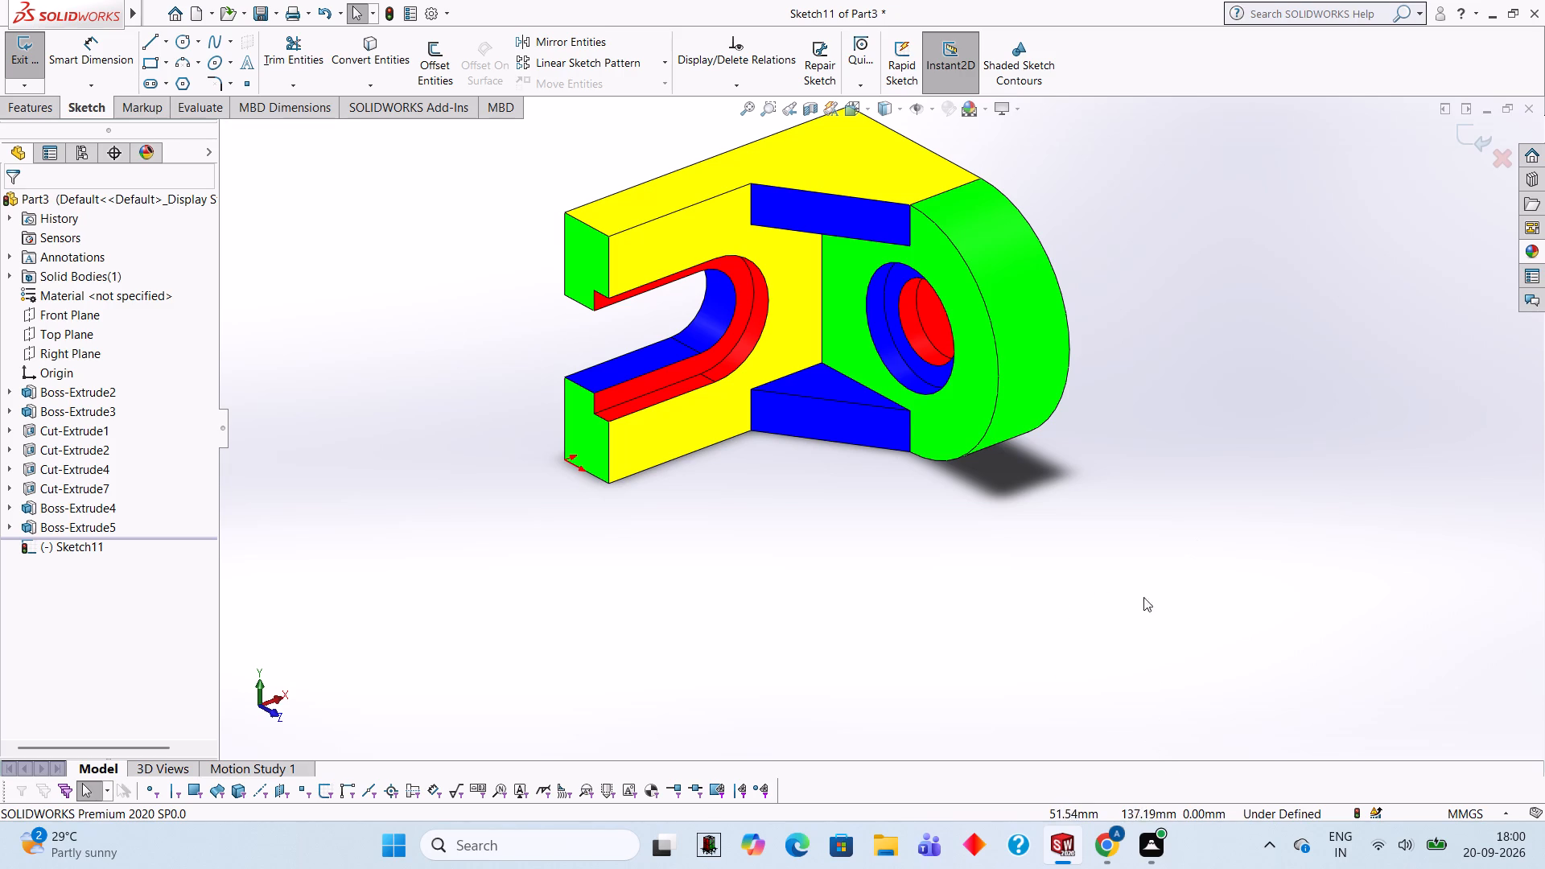
scroll(1094, 570, "up", 1)
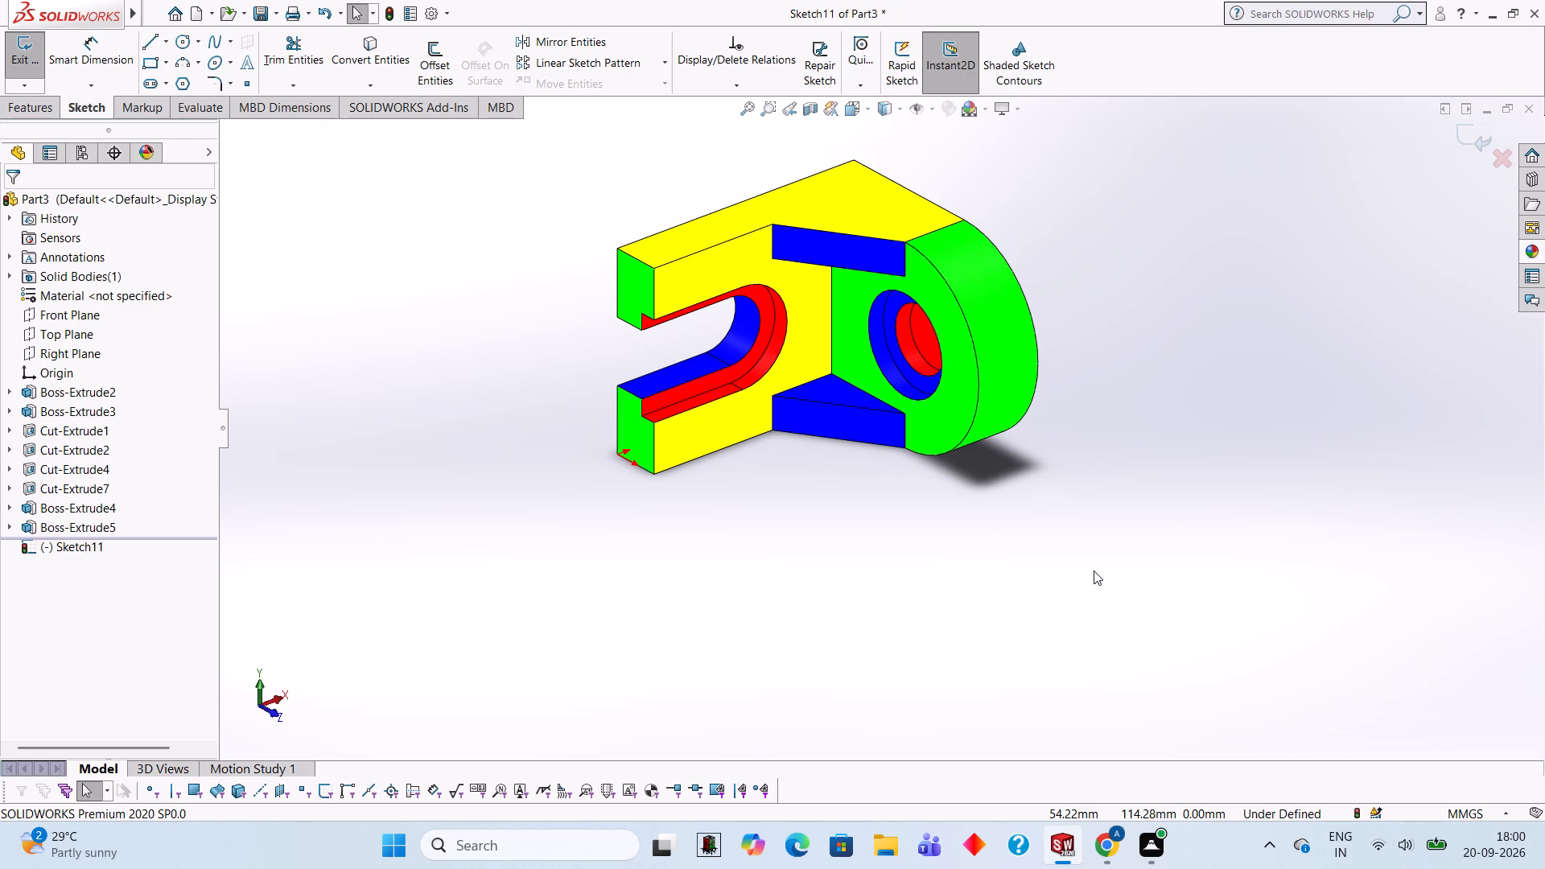
middle_click_drag(1093, 570, 1086, 450)
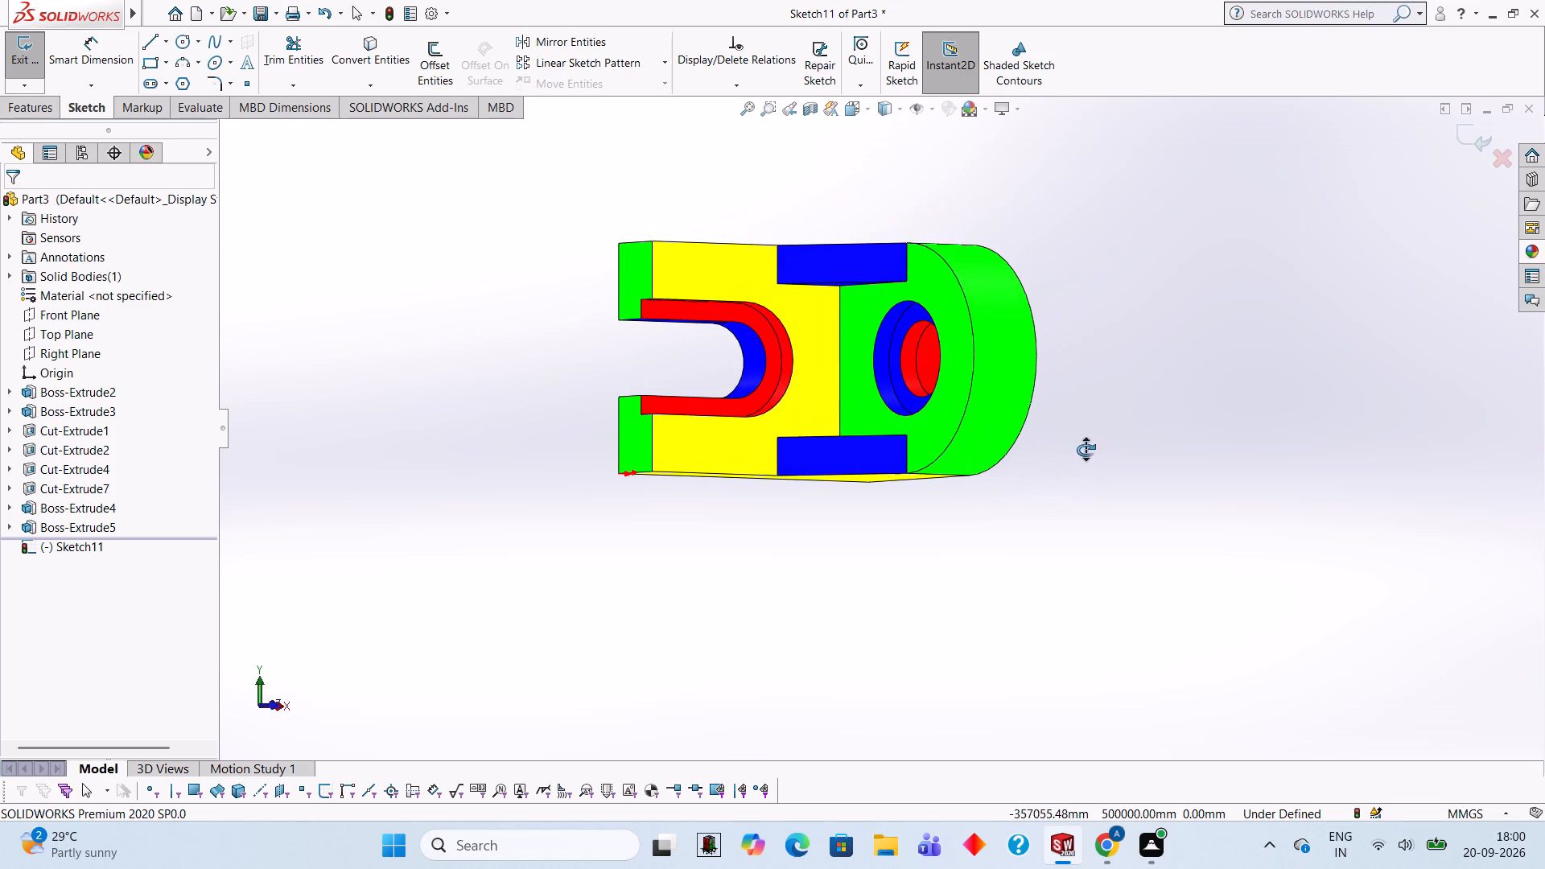
middle_click_drag(1086, 450, 1089, 439)
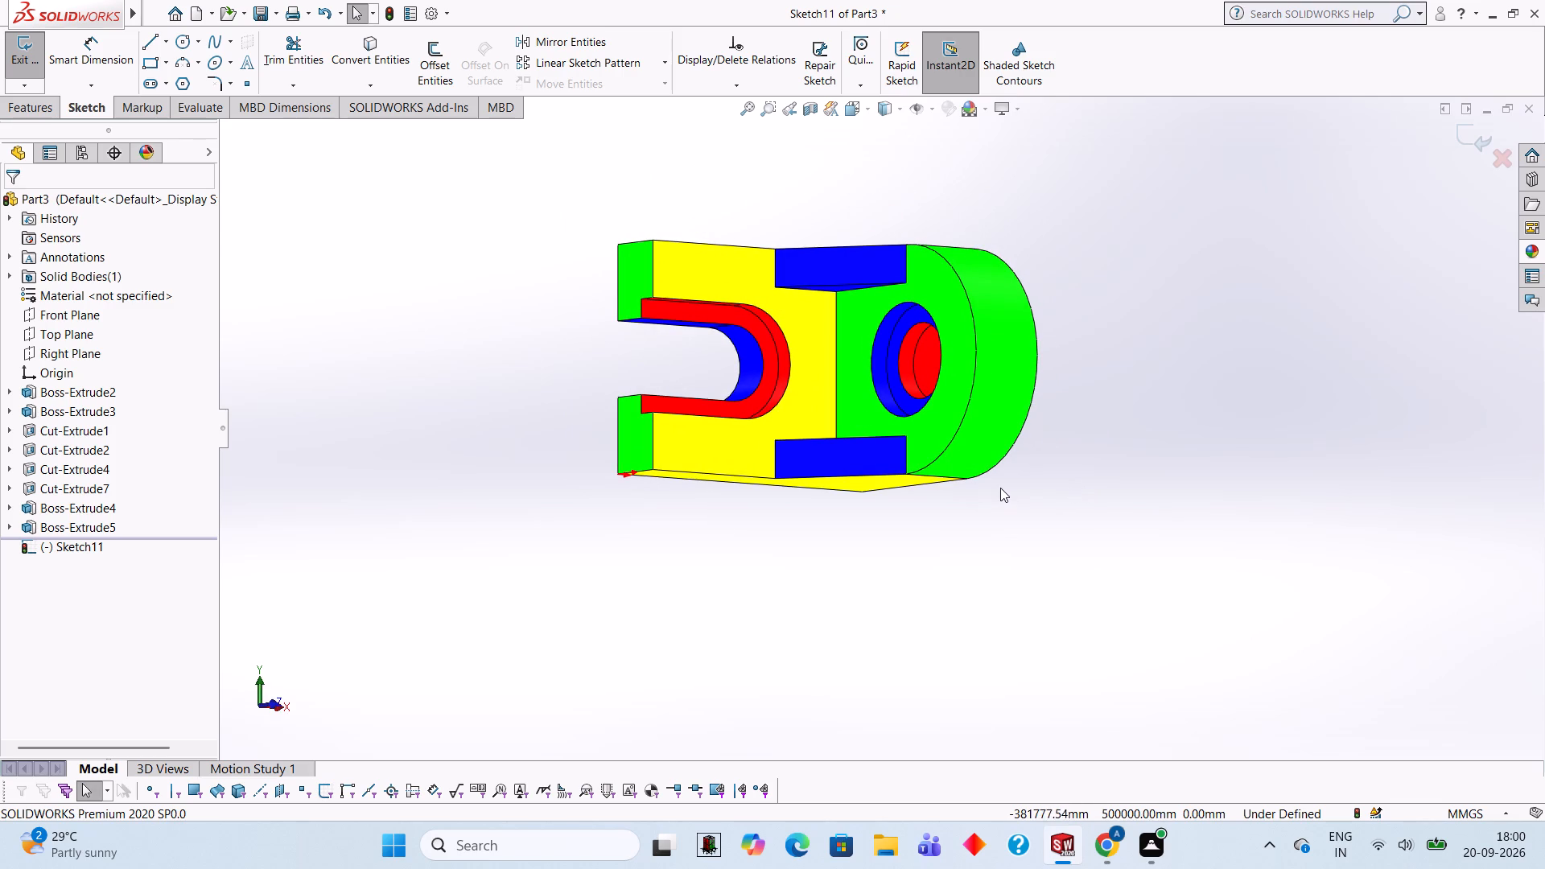
scroll(1017, 544, "up", 1)
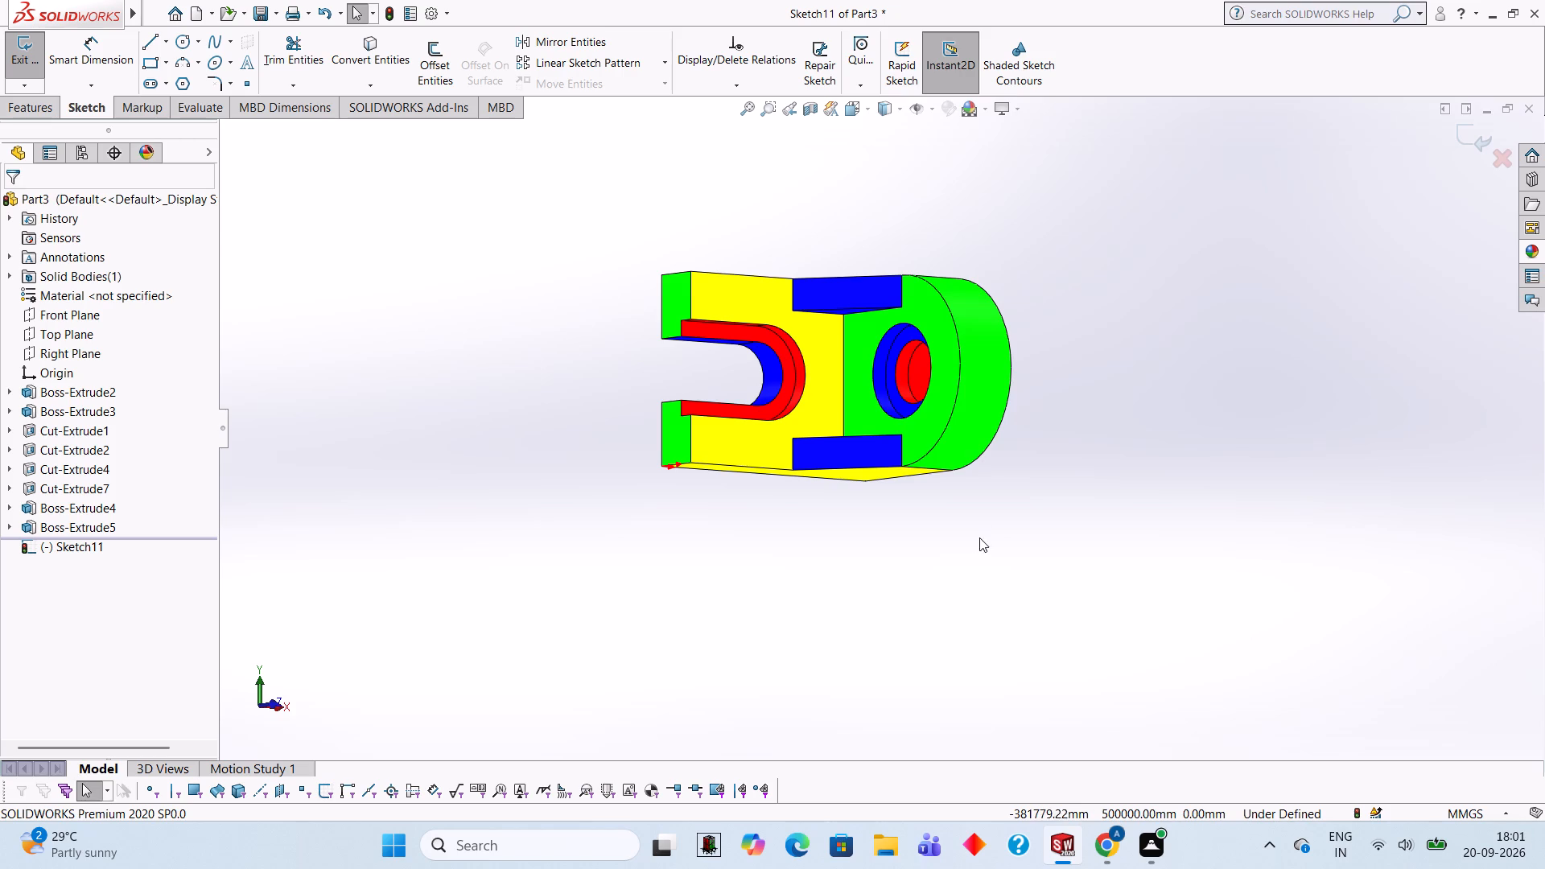
middle_click_drag(979, 537, 973, 442)
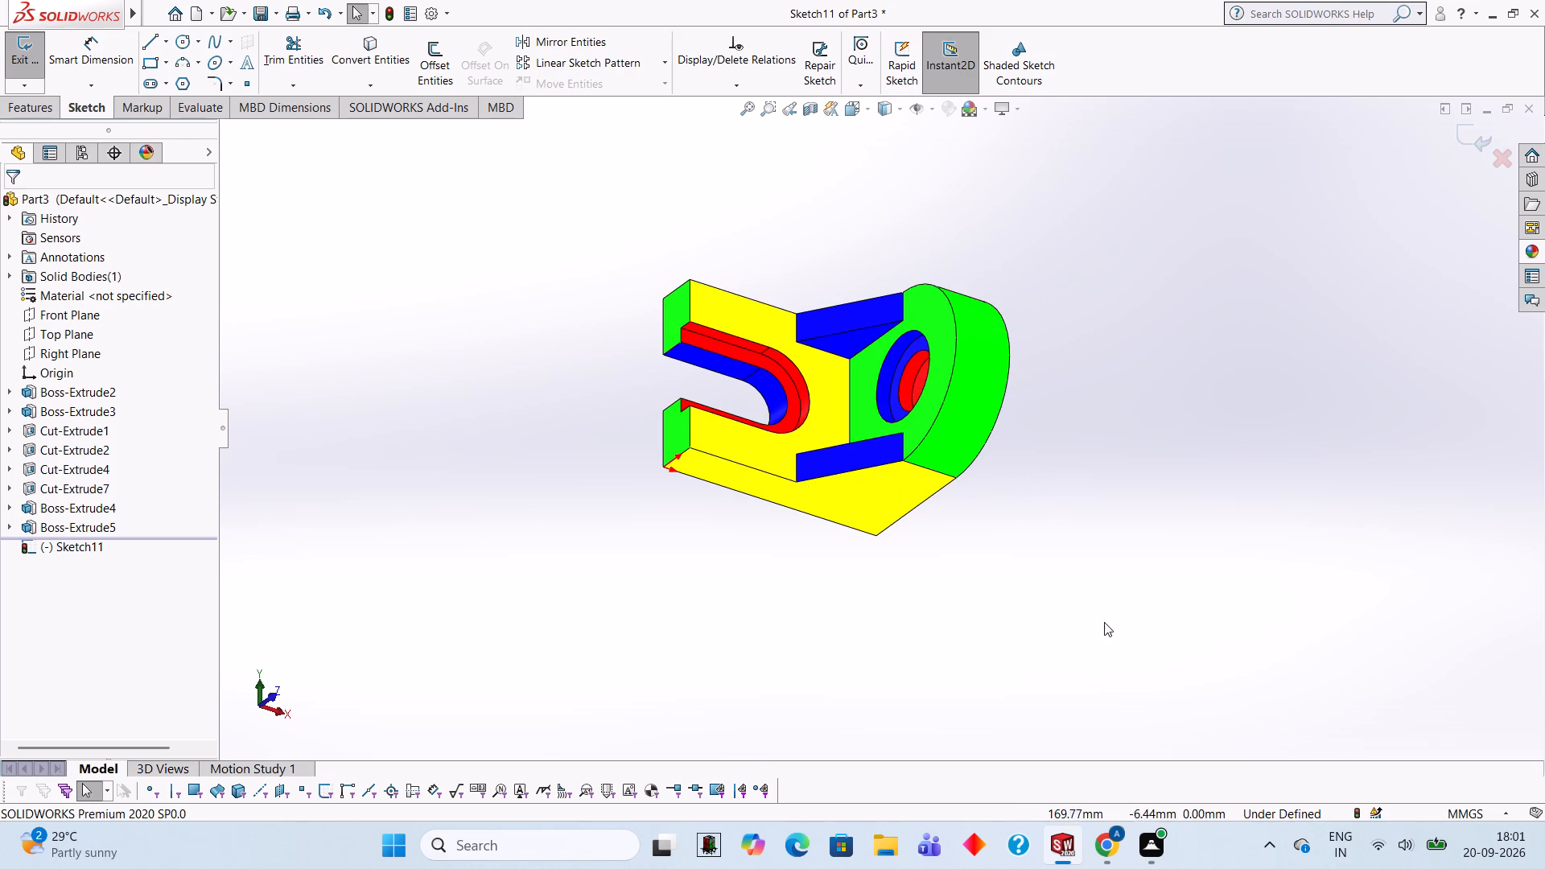
scroll(968, 552, "down", 1)
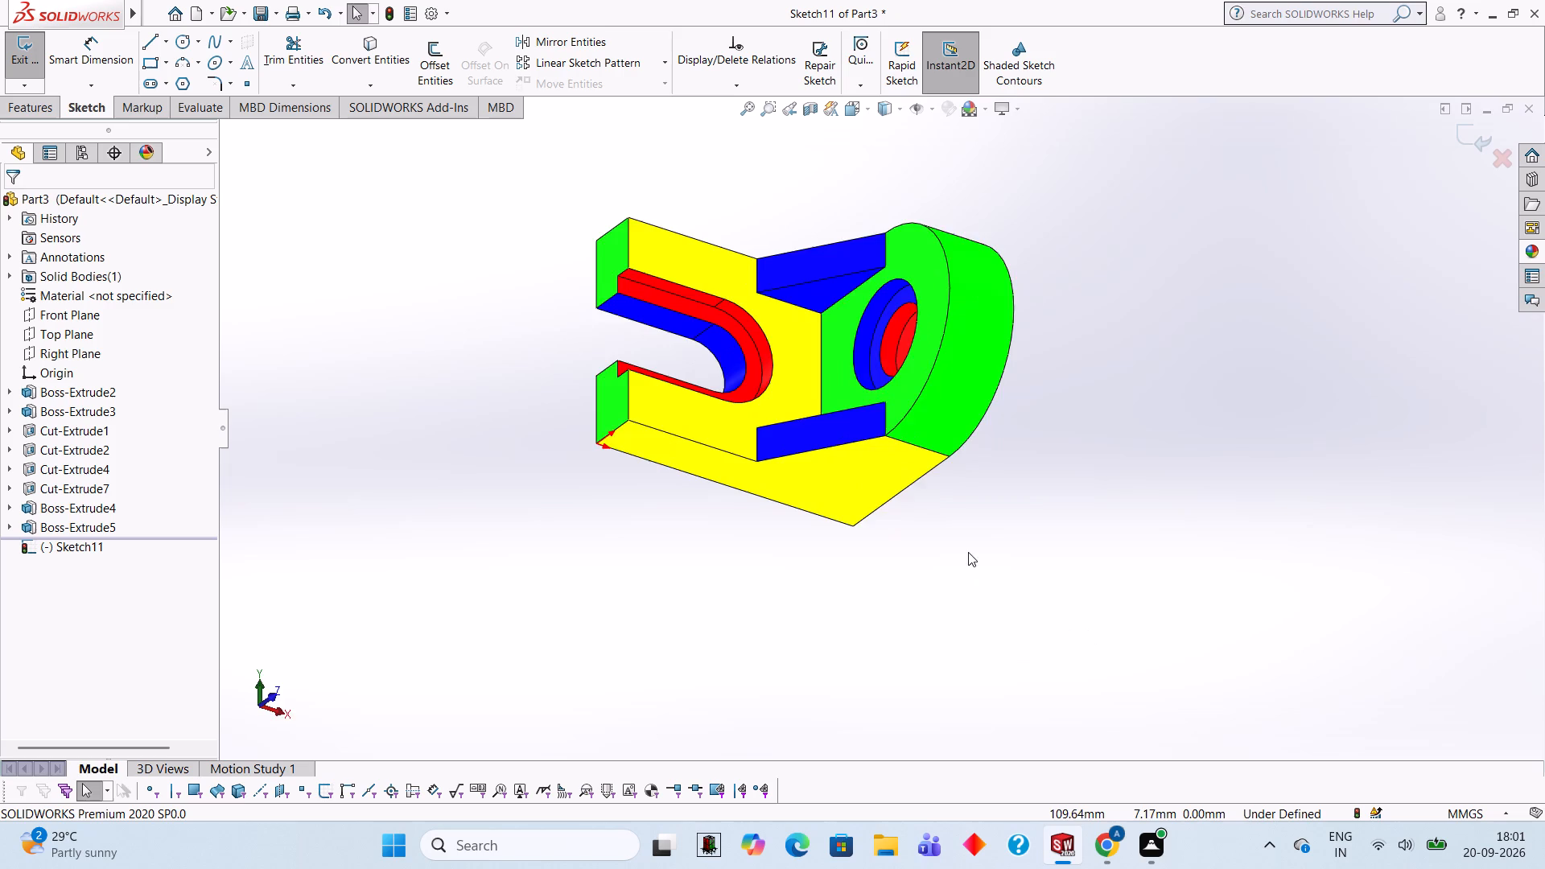
middle_click_drag(968, 552, 946, 521)
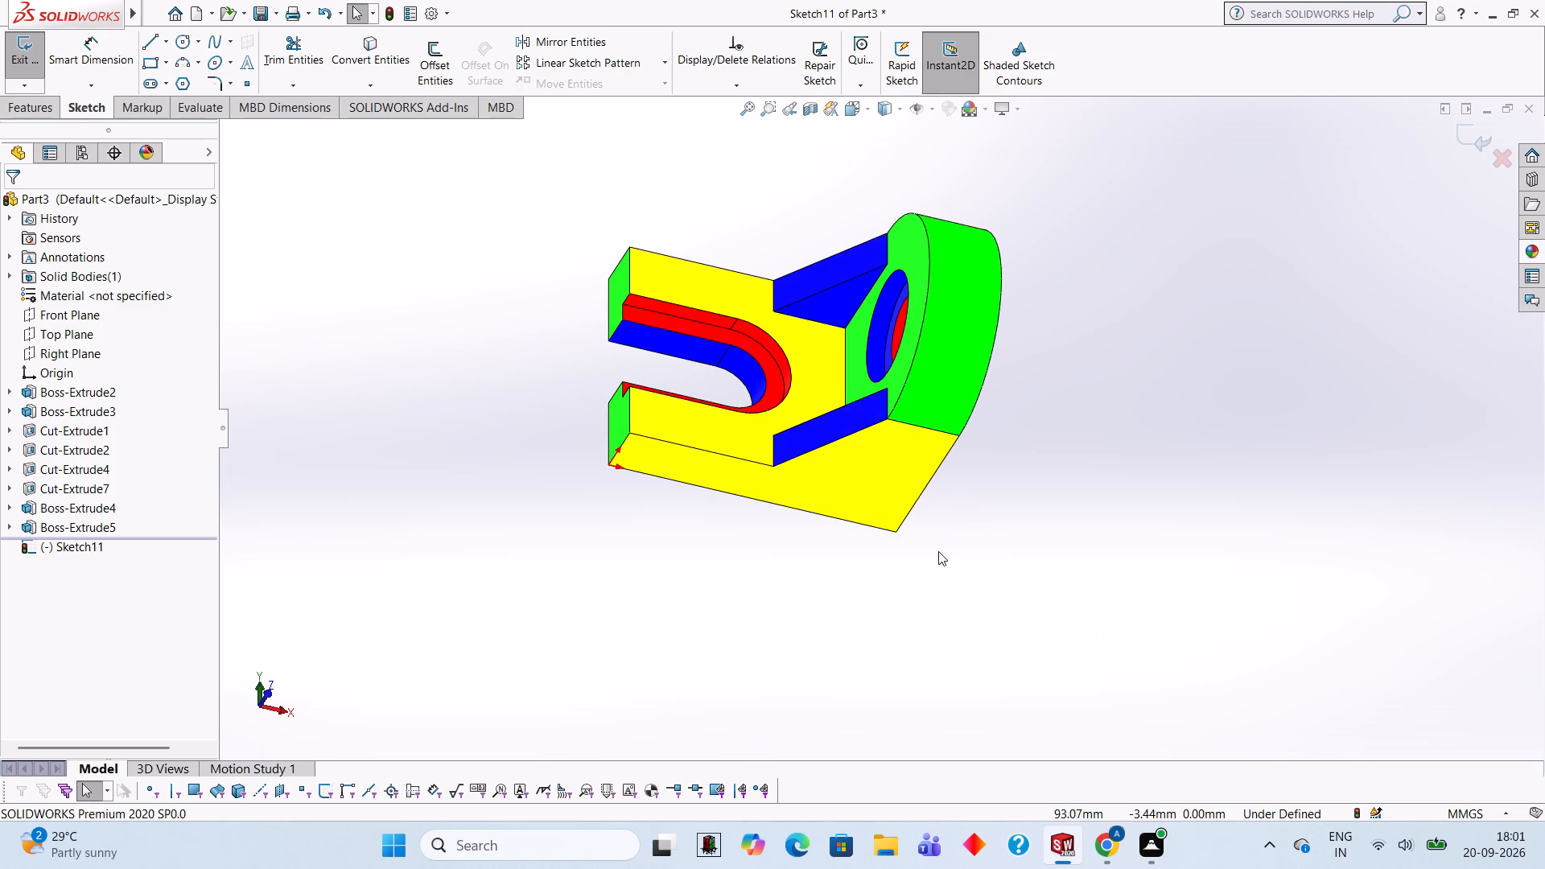
scroll(1034, 364, "up", 1)
scroll(590, 323, "down", 1)
scroll(579, 318, "up", 1)
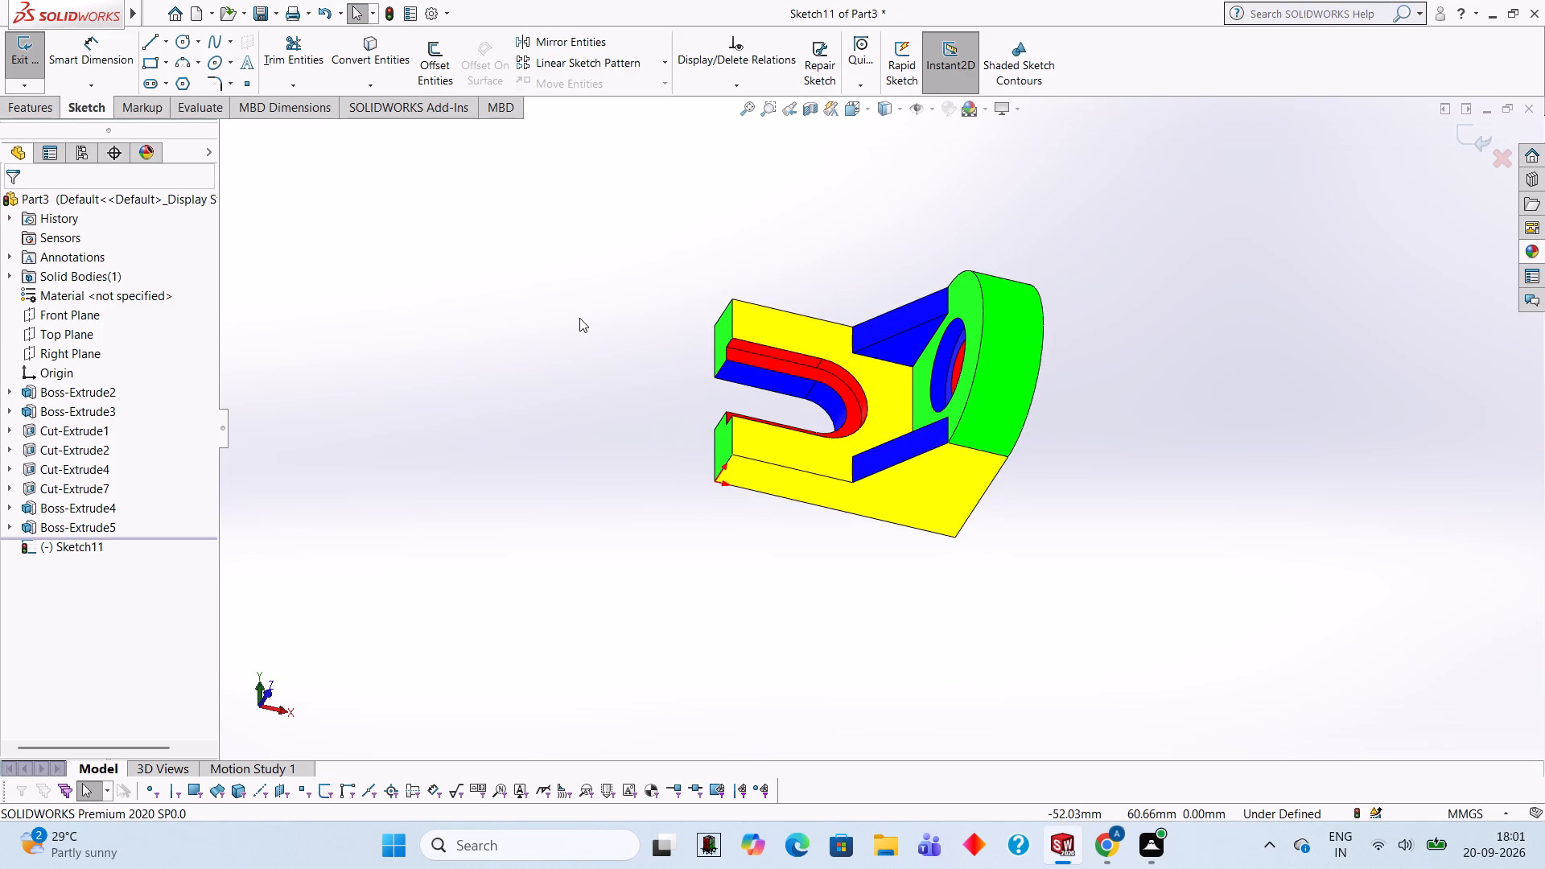
scroll(754, 190, "down", 1)
scroll(755, 190, "up", 1)
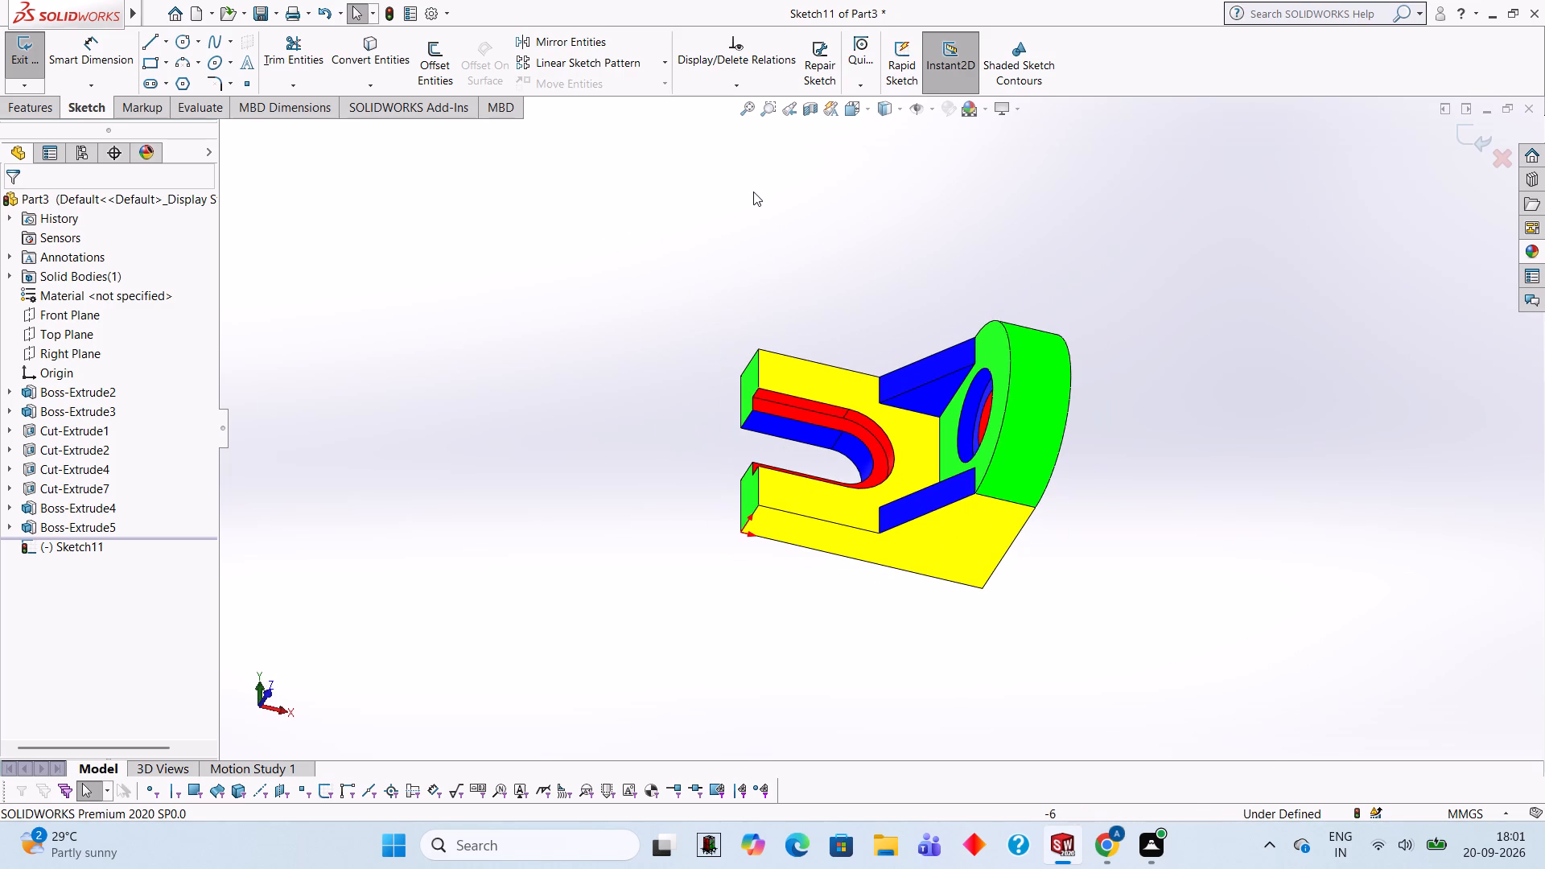
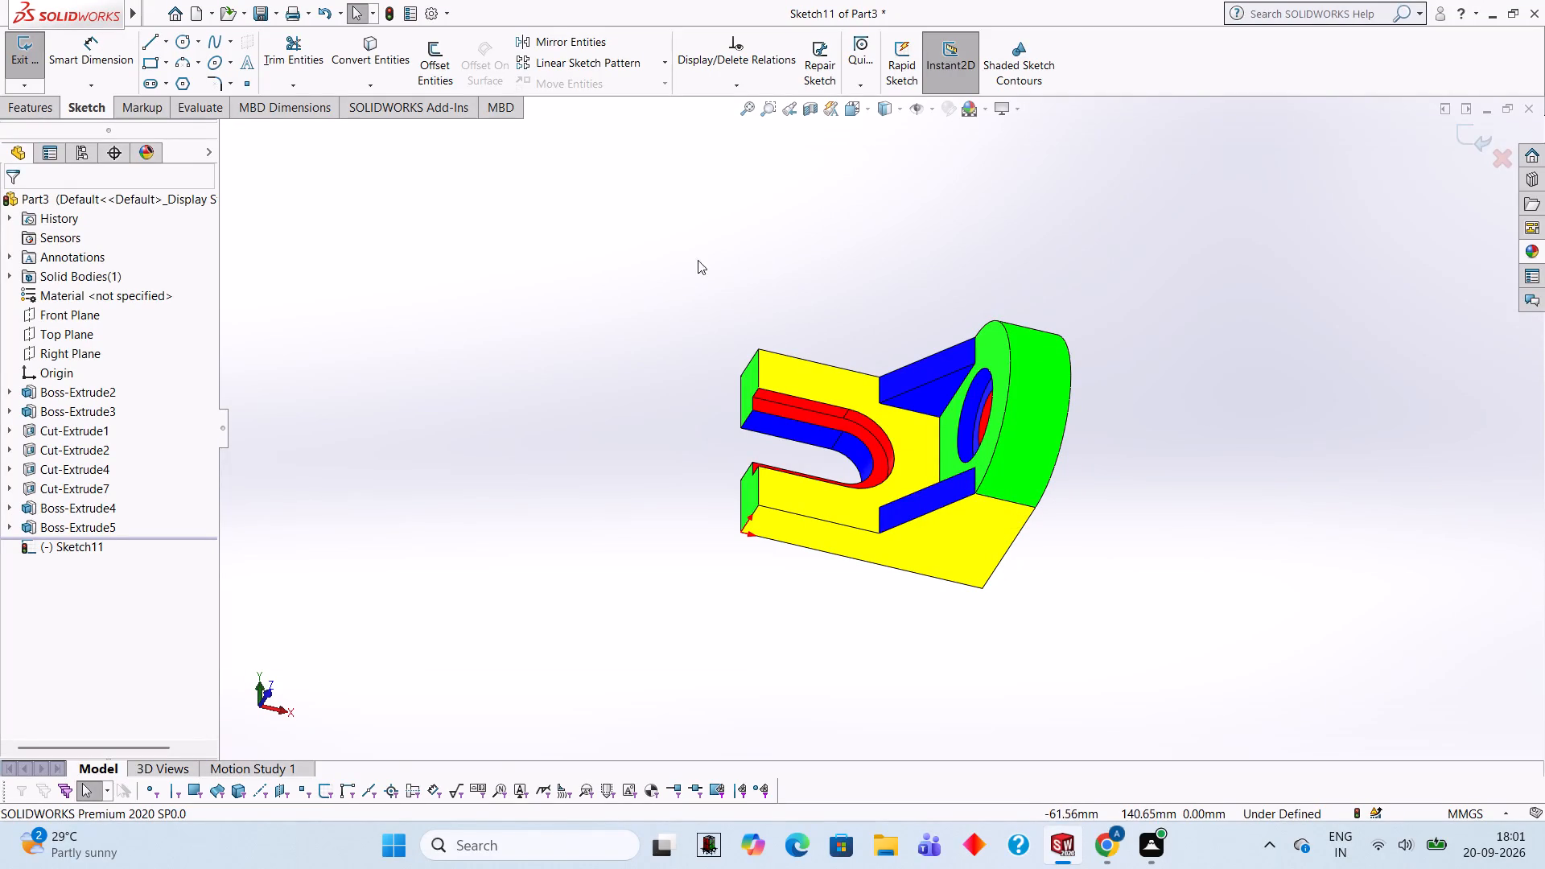
Inspect the coloured bracket from the front, back, above and below, checking the slot, recess, ribs and outer faces.
middle_click_drag(675, 313, 672, 333)
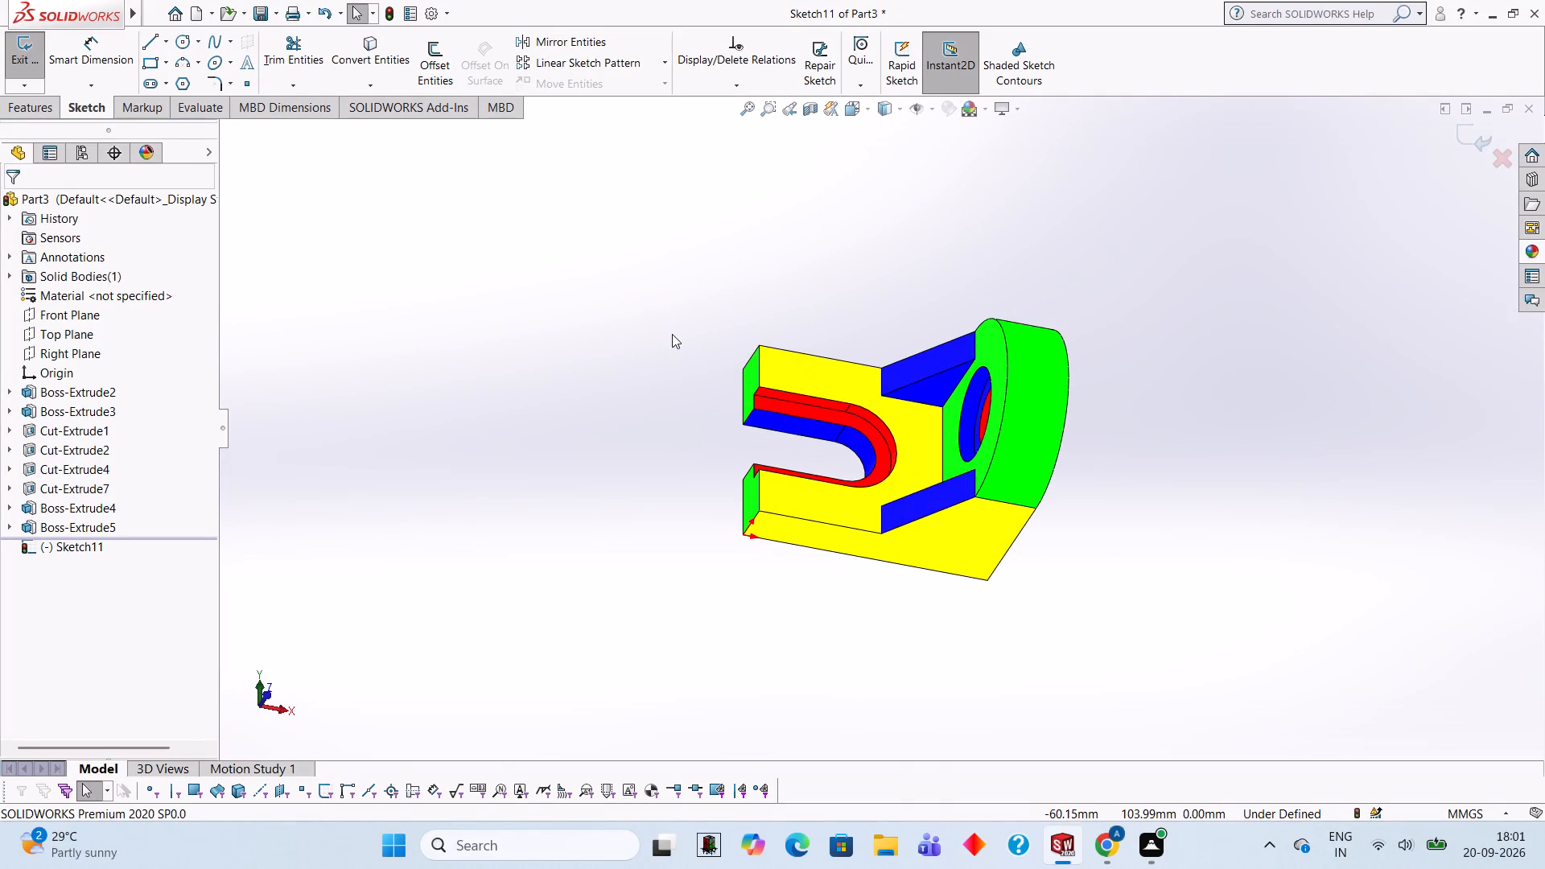
scroll(1170, 361, "down", 1)
middle_click_drag(1170, 361, 1221, 582)
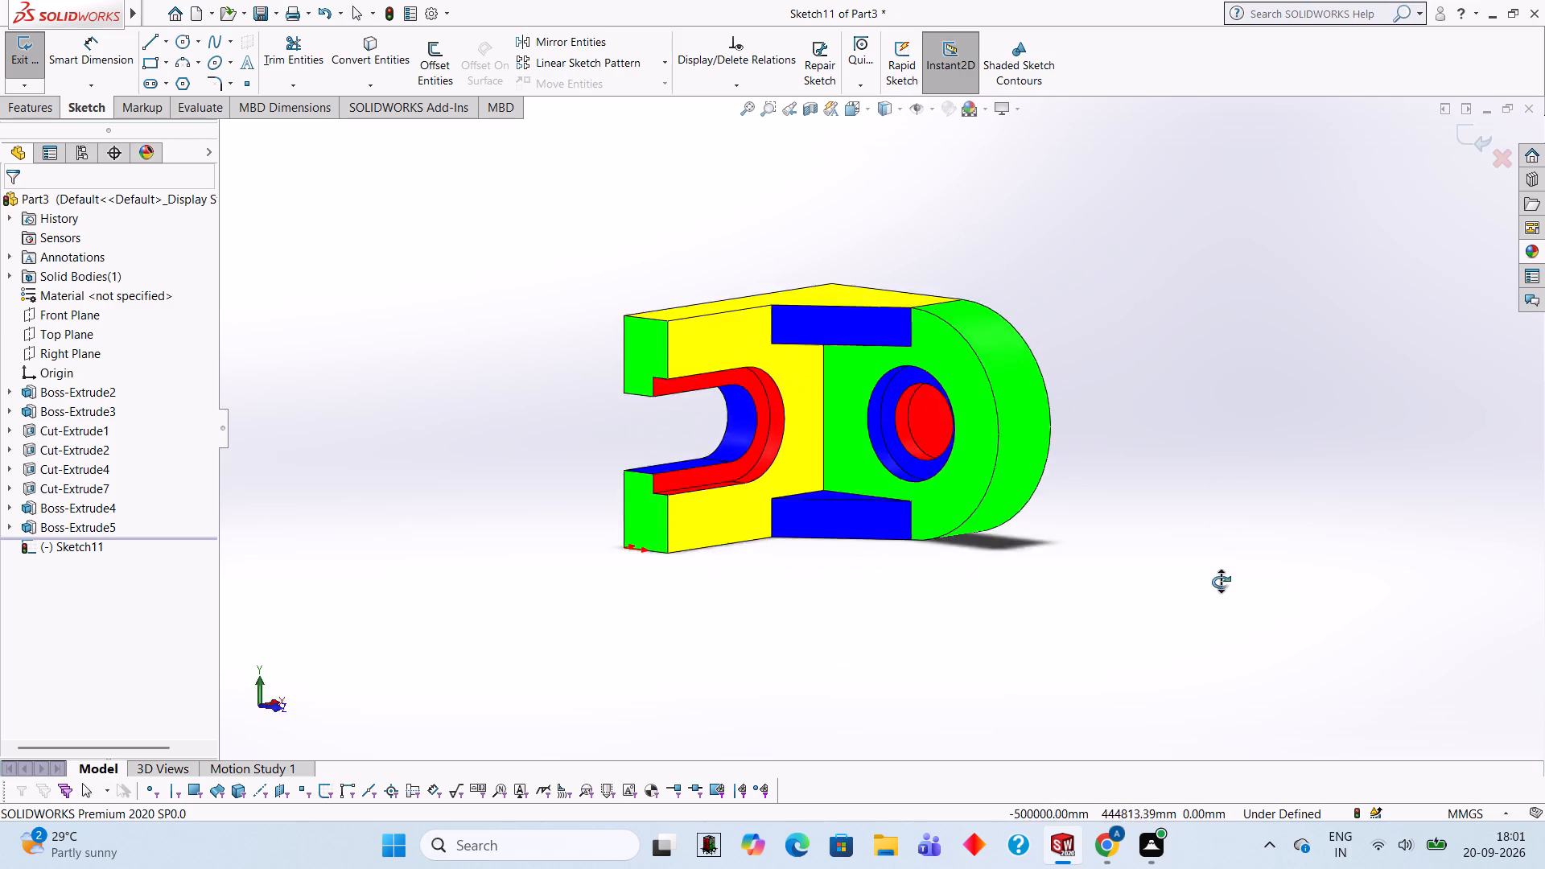
middle_click_drag(1221, 582, 1217, 640)
middle_click_drag(1127, 332, 1174, 539)
middle_click_drag(1161, 319, 1228, 500)
middle_click_drag(969, 417, 1026, 397)
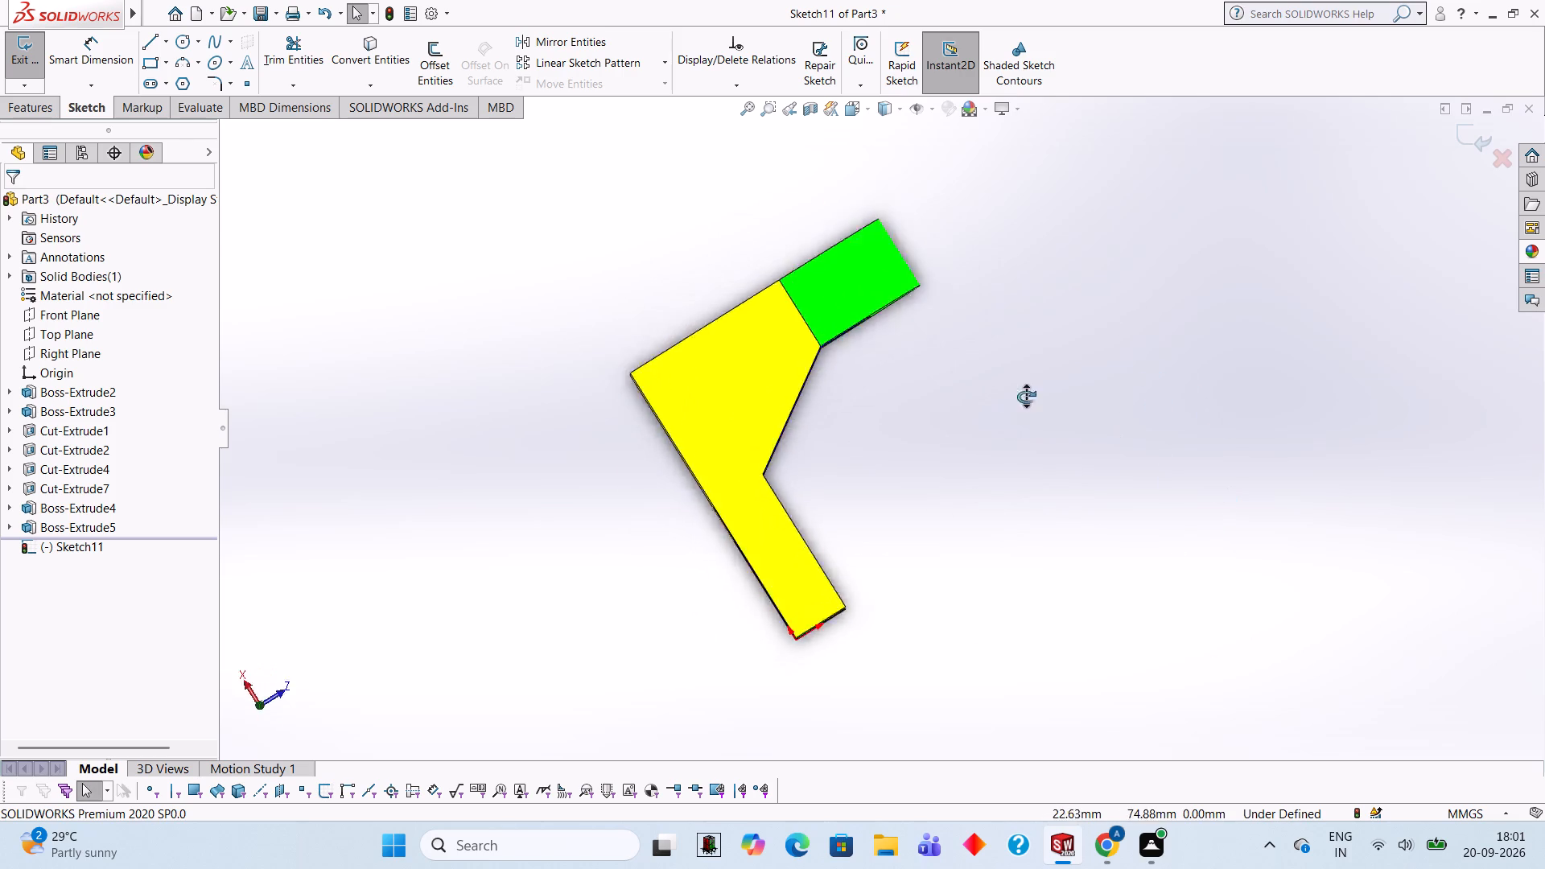
middle_click_drag(1026, 397, 1098, 245)
scroll(1097, 245, "up", 1)
middle_click_drag(1041, 632, 1011, 498)
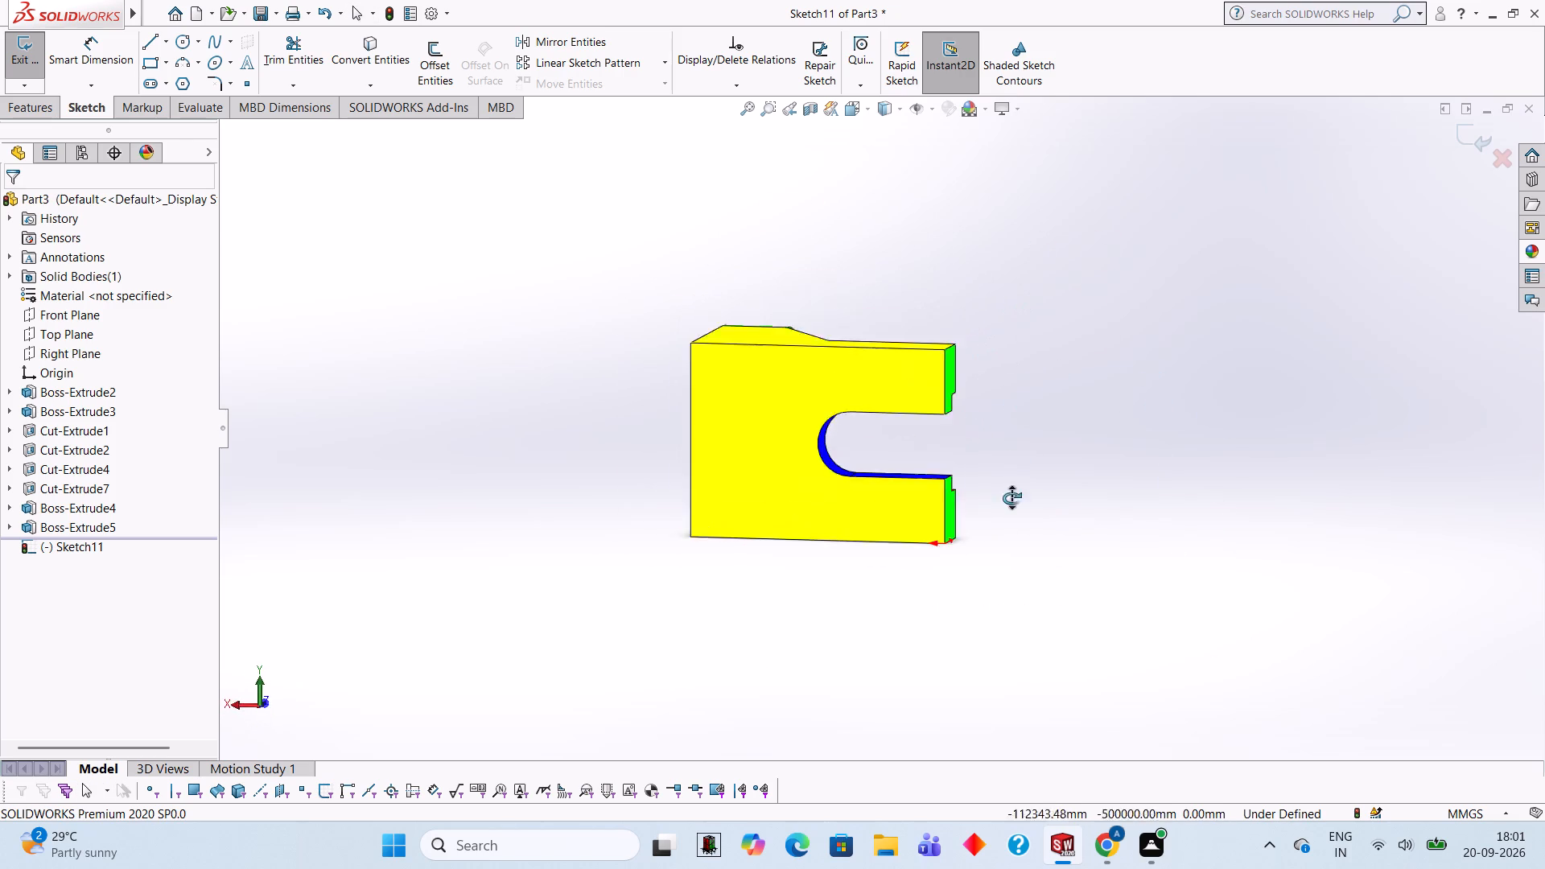
middle_click_drag(1011, 498, 999, 551)
middle_click_drag(922, 253, 715, 212)
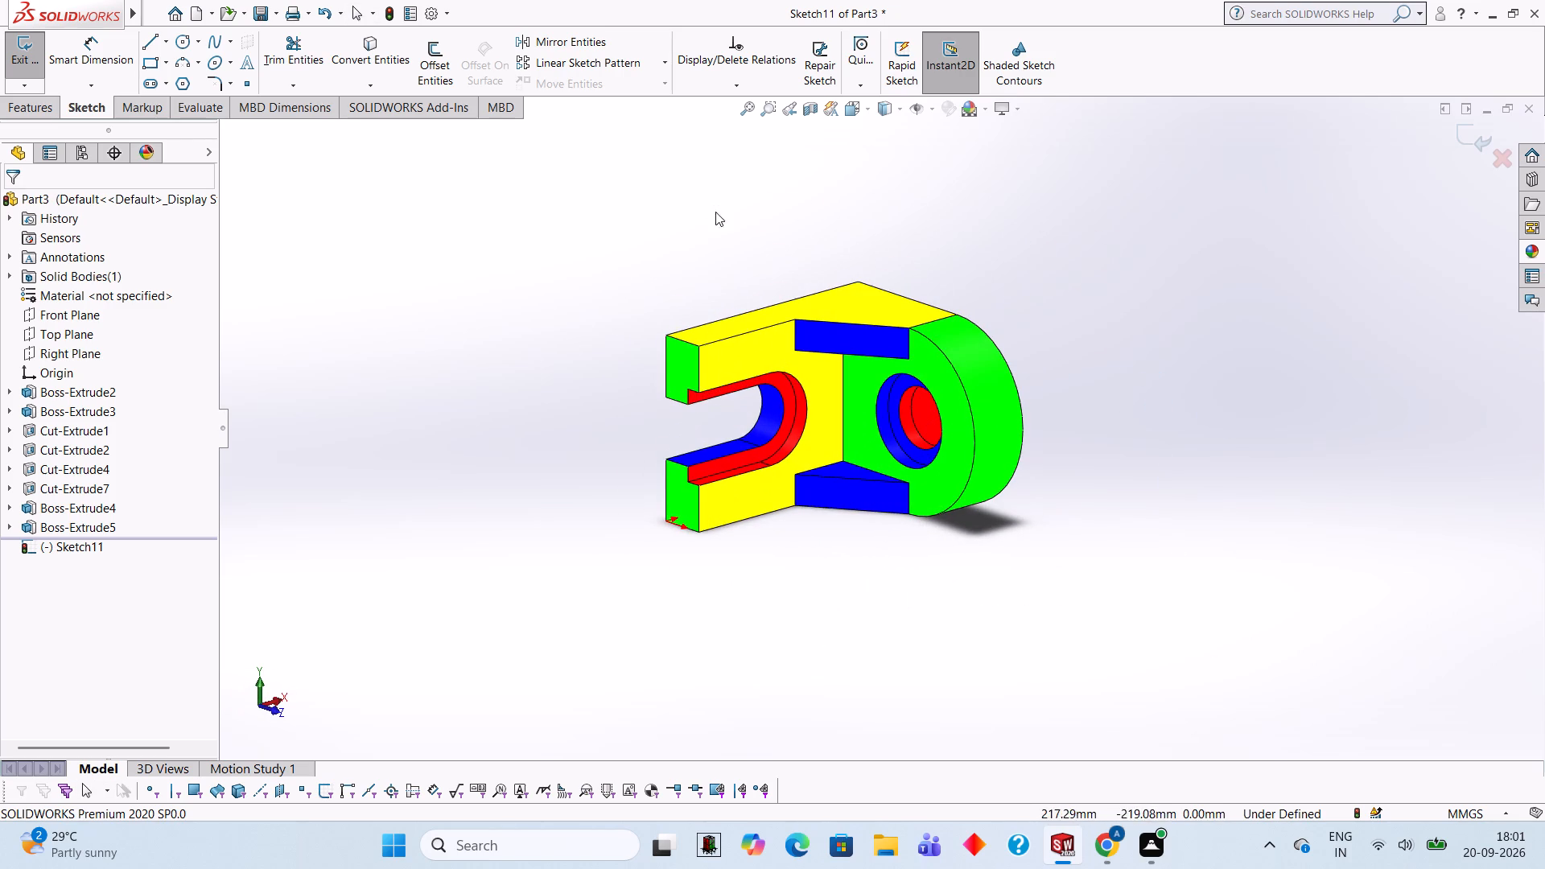
middle_click_drag(845, 585, 814, 371)
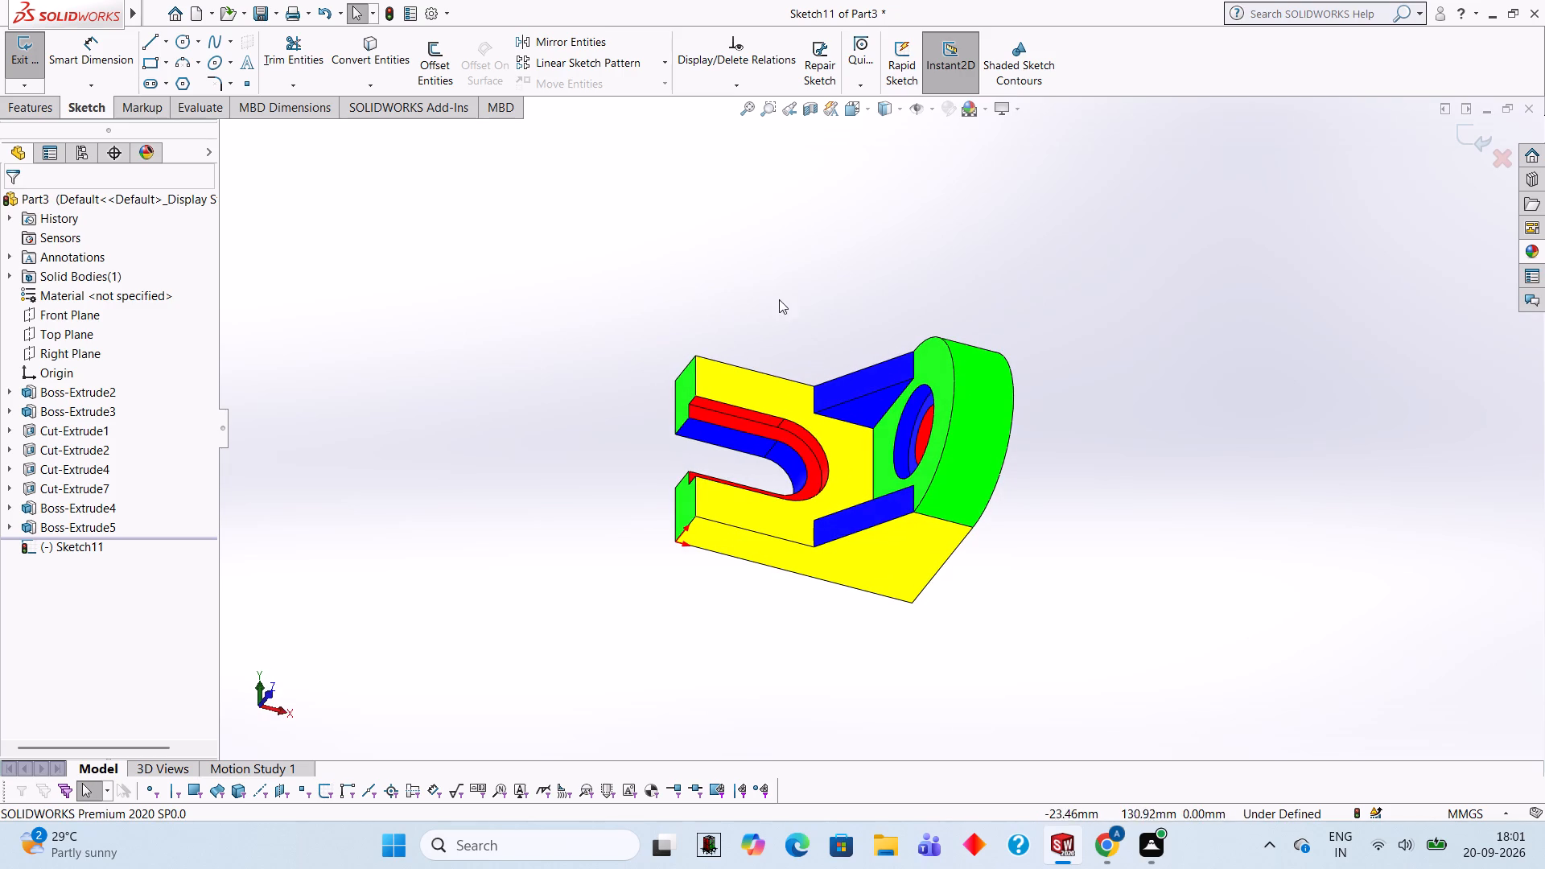
middle_click_drag(809, 214, 773, 205)
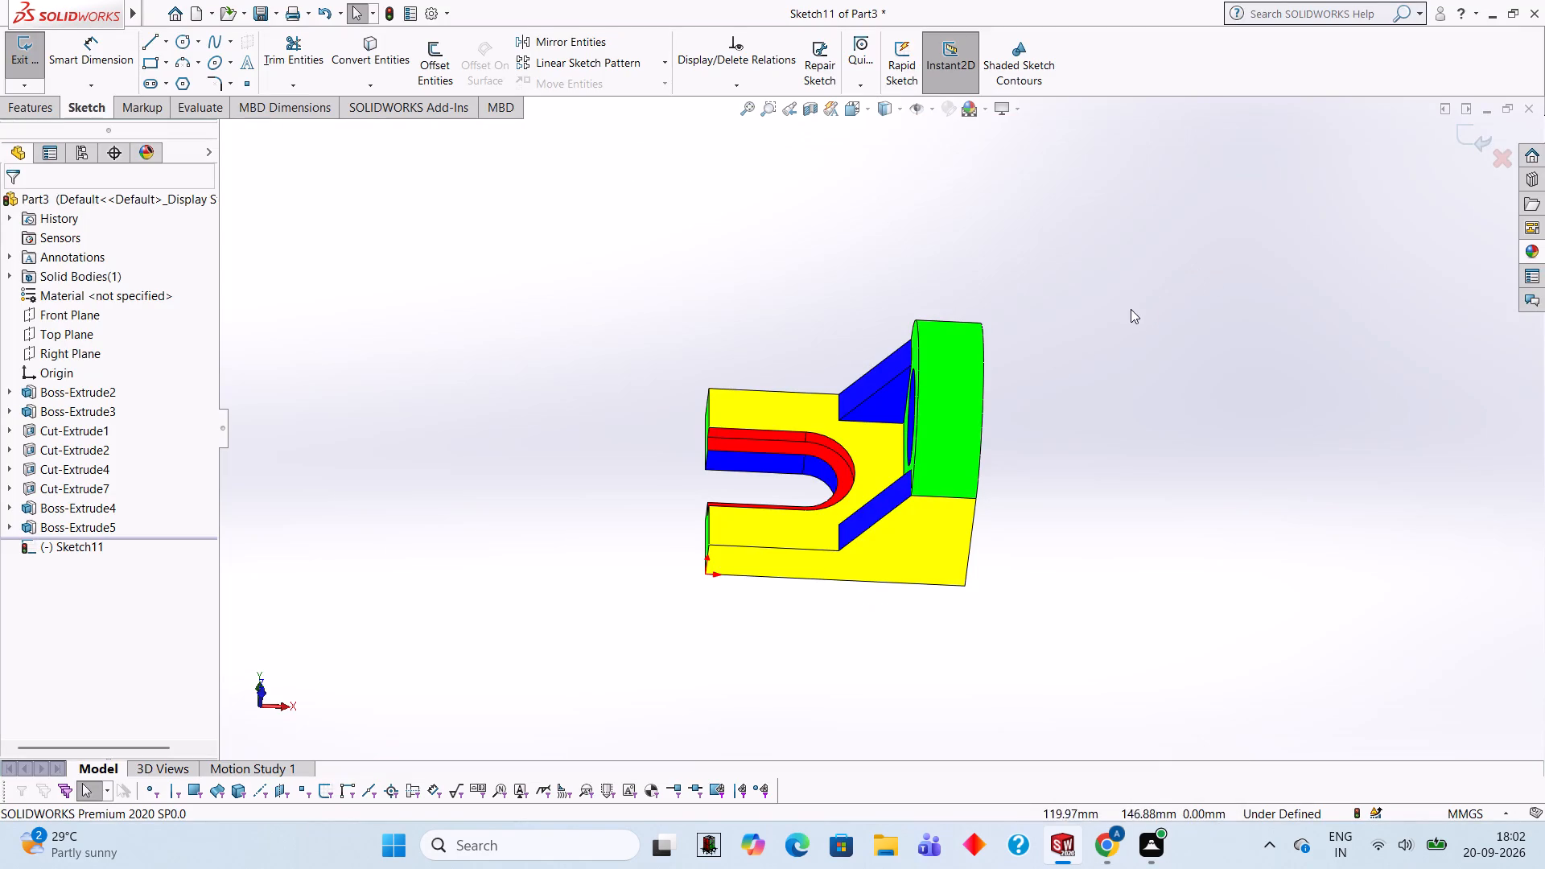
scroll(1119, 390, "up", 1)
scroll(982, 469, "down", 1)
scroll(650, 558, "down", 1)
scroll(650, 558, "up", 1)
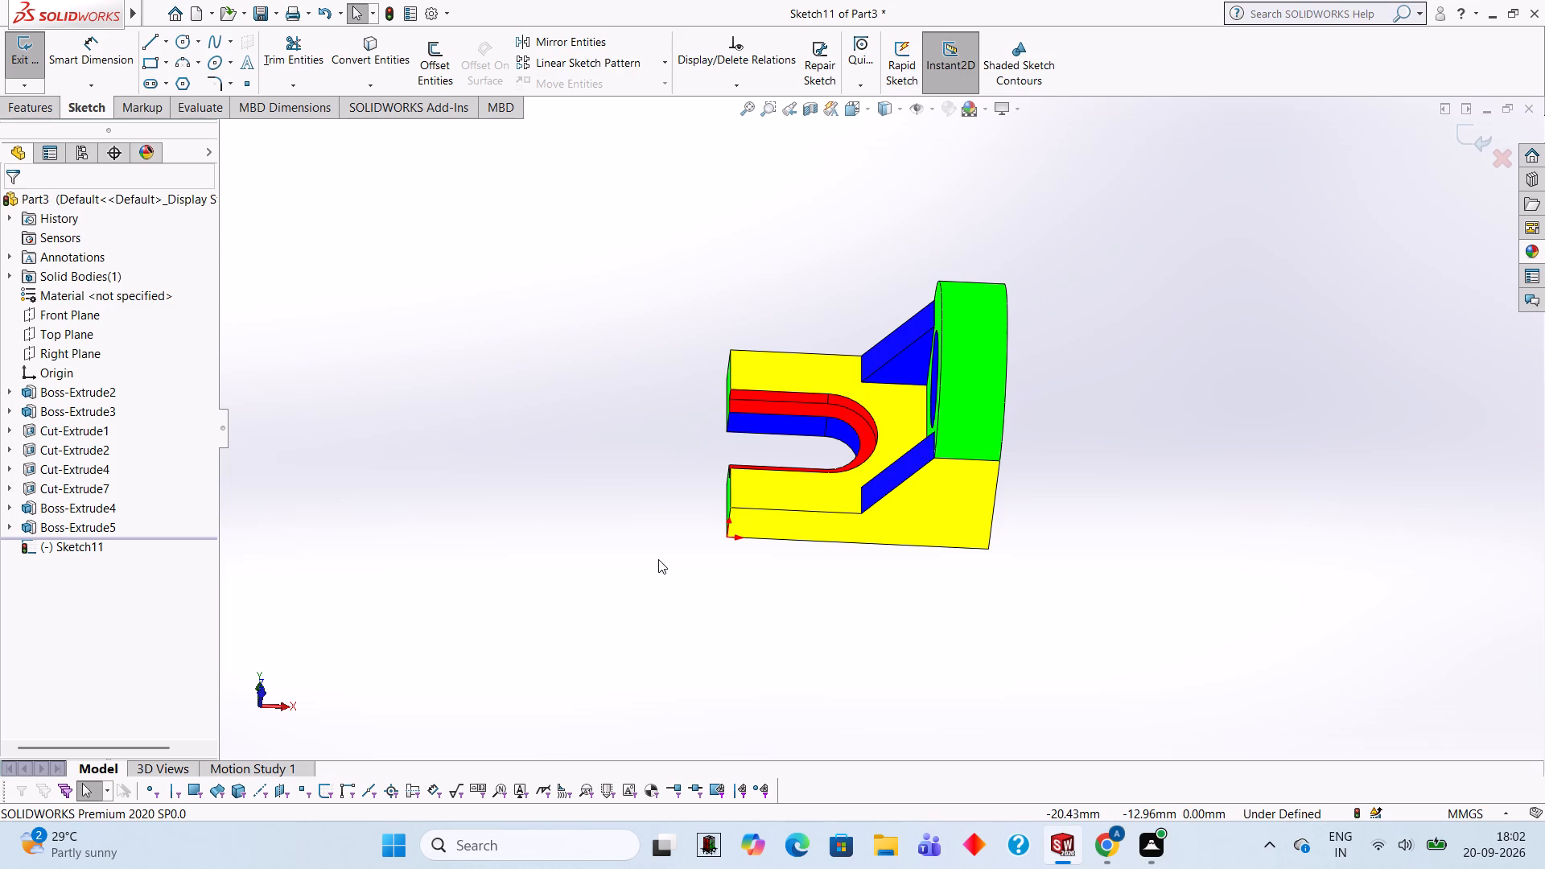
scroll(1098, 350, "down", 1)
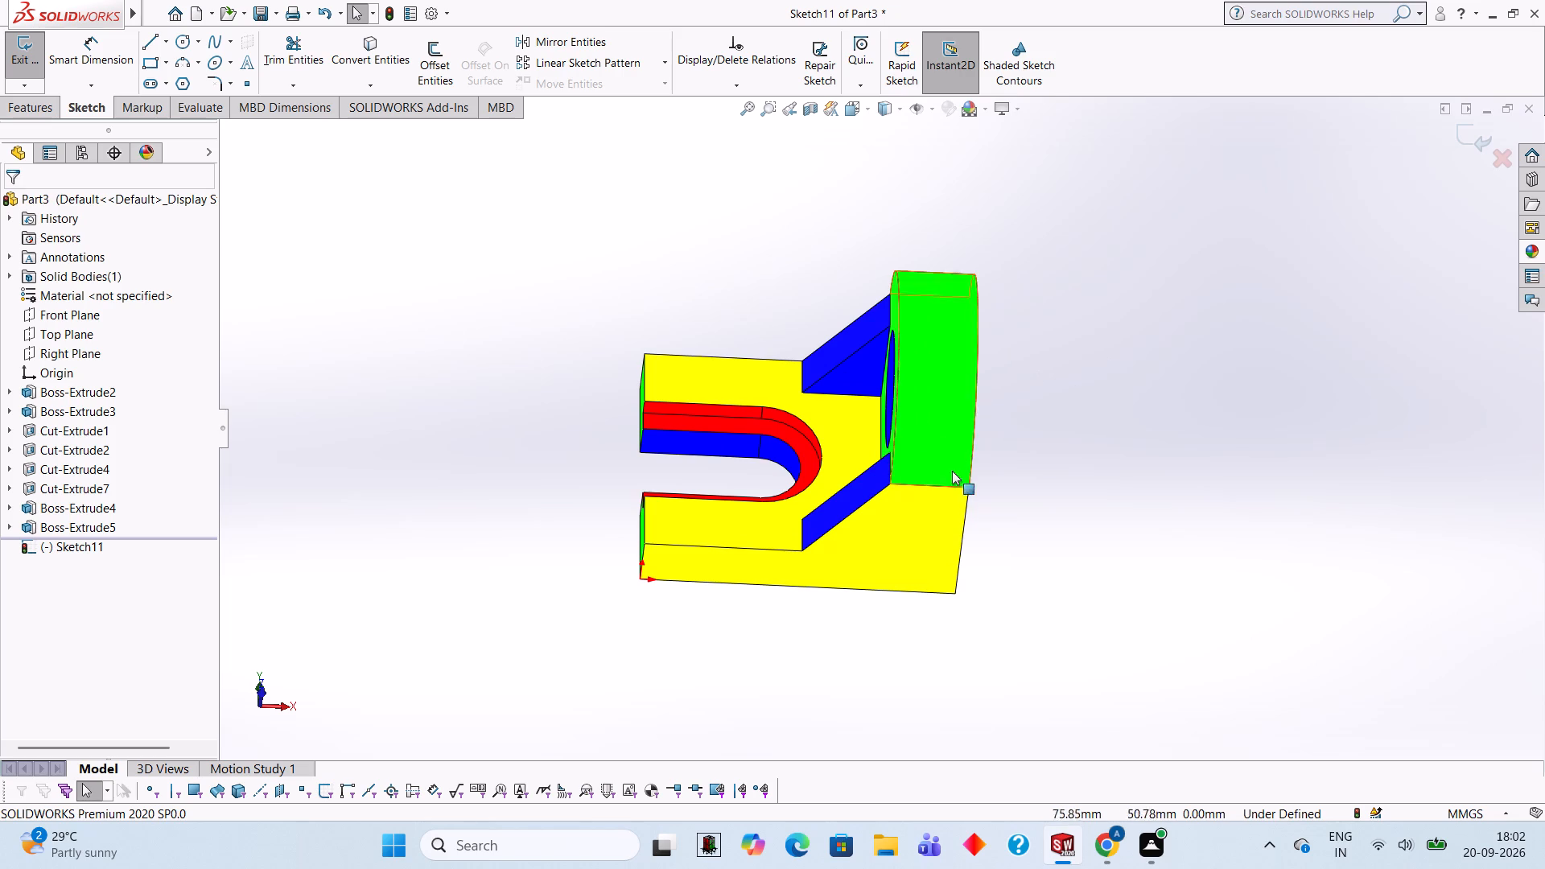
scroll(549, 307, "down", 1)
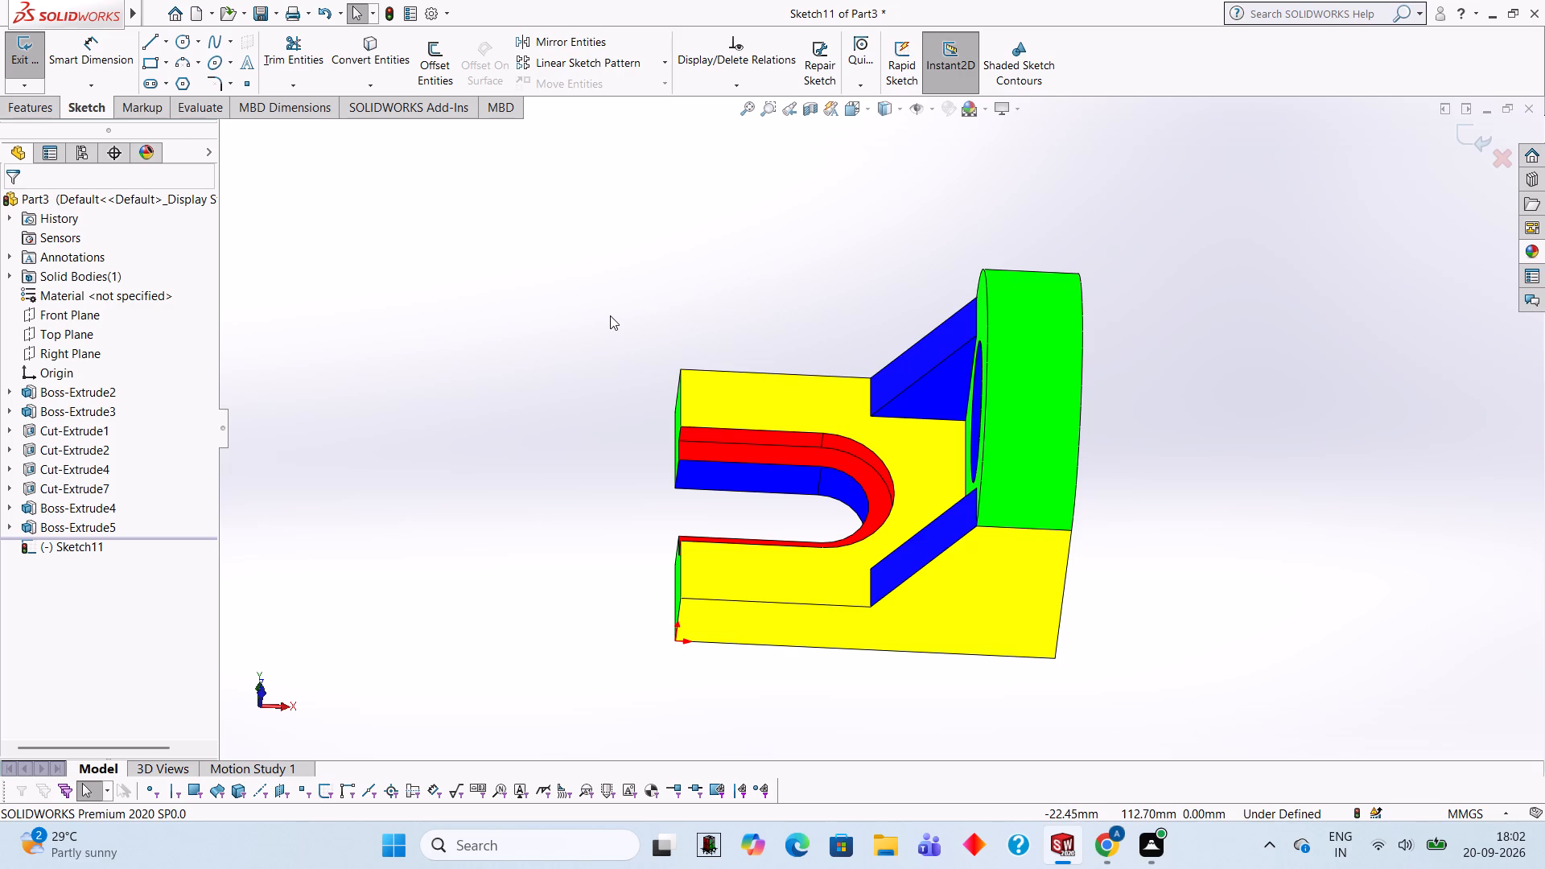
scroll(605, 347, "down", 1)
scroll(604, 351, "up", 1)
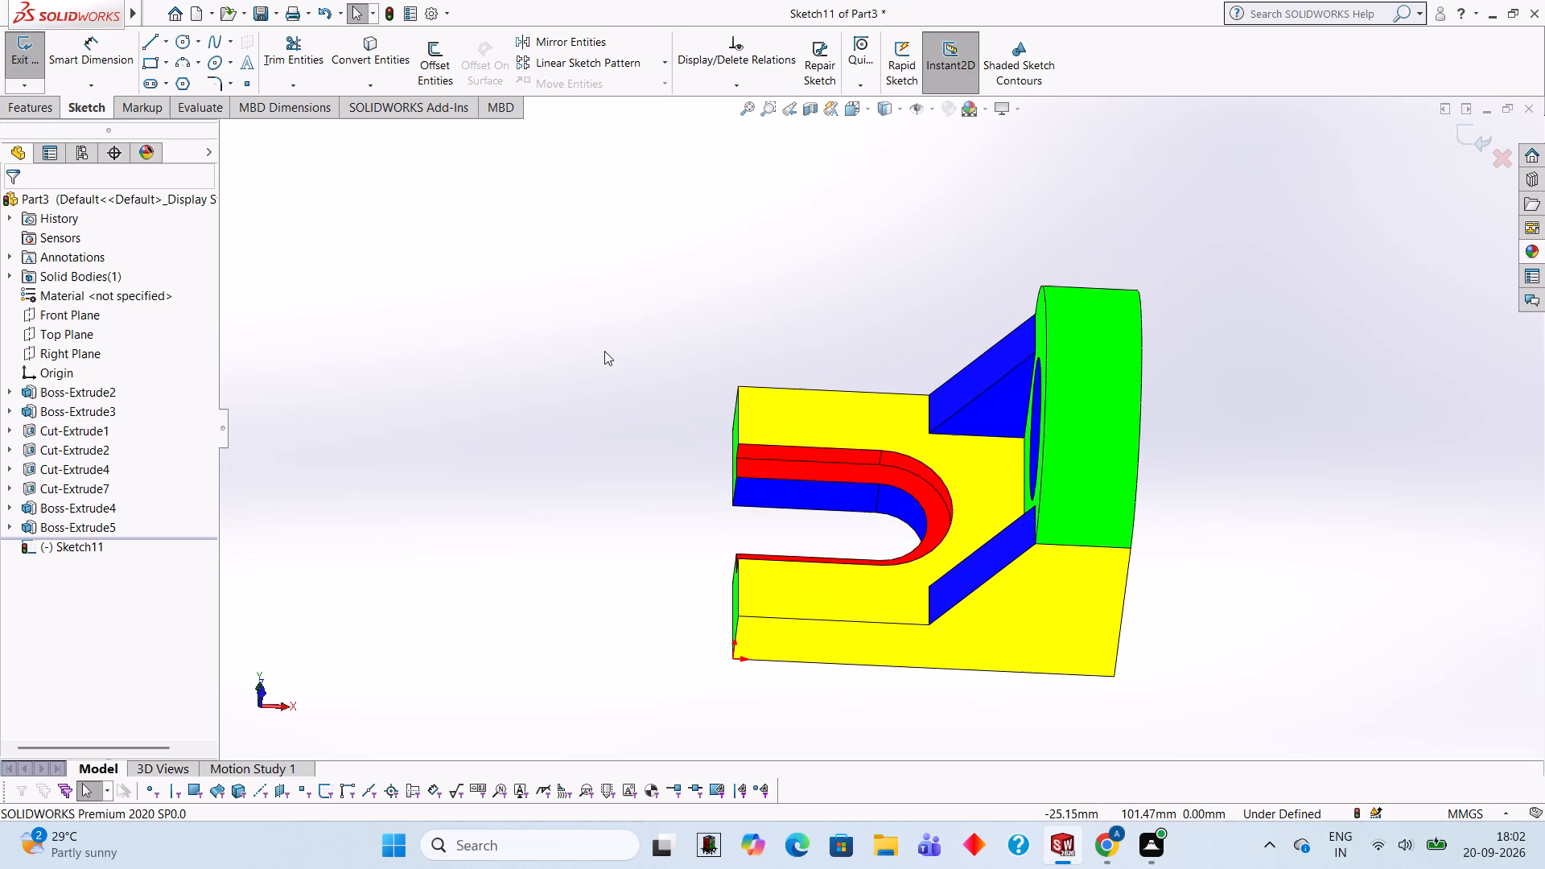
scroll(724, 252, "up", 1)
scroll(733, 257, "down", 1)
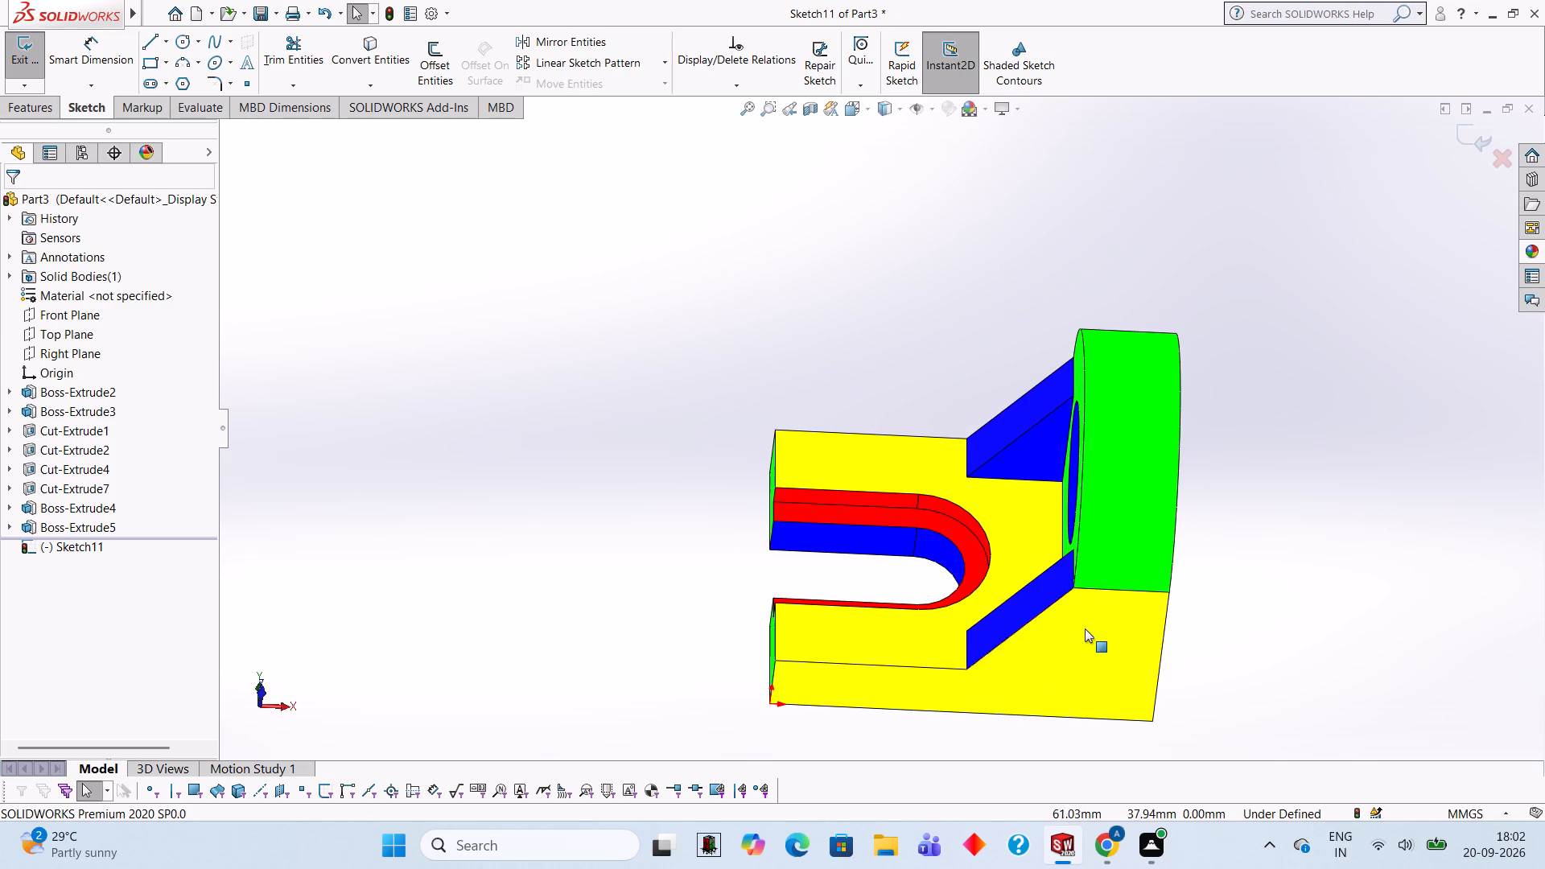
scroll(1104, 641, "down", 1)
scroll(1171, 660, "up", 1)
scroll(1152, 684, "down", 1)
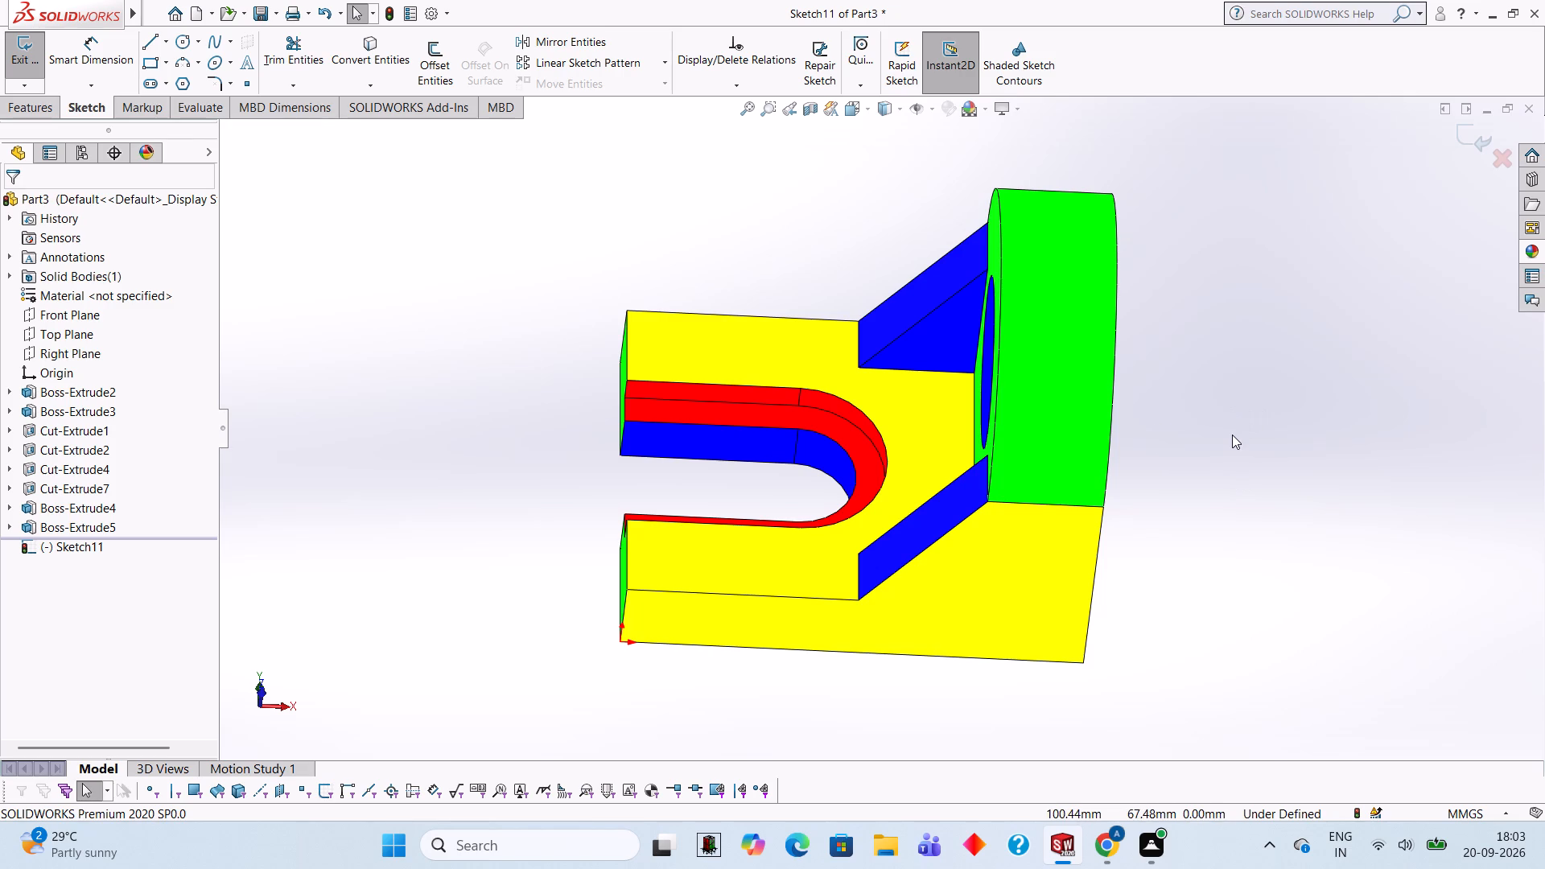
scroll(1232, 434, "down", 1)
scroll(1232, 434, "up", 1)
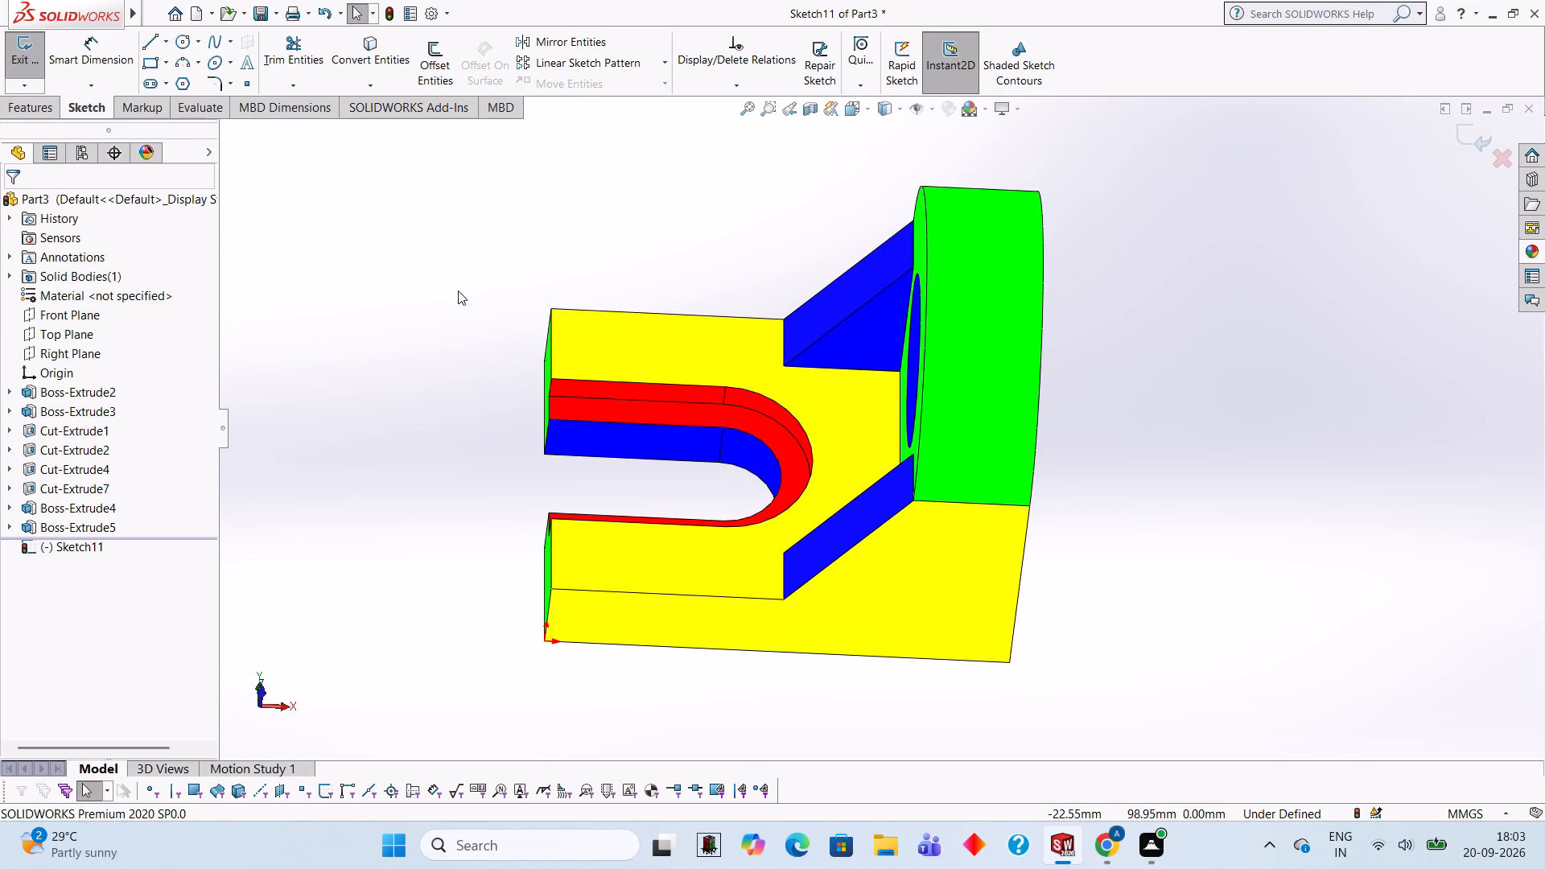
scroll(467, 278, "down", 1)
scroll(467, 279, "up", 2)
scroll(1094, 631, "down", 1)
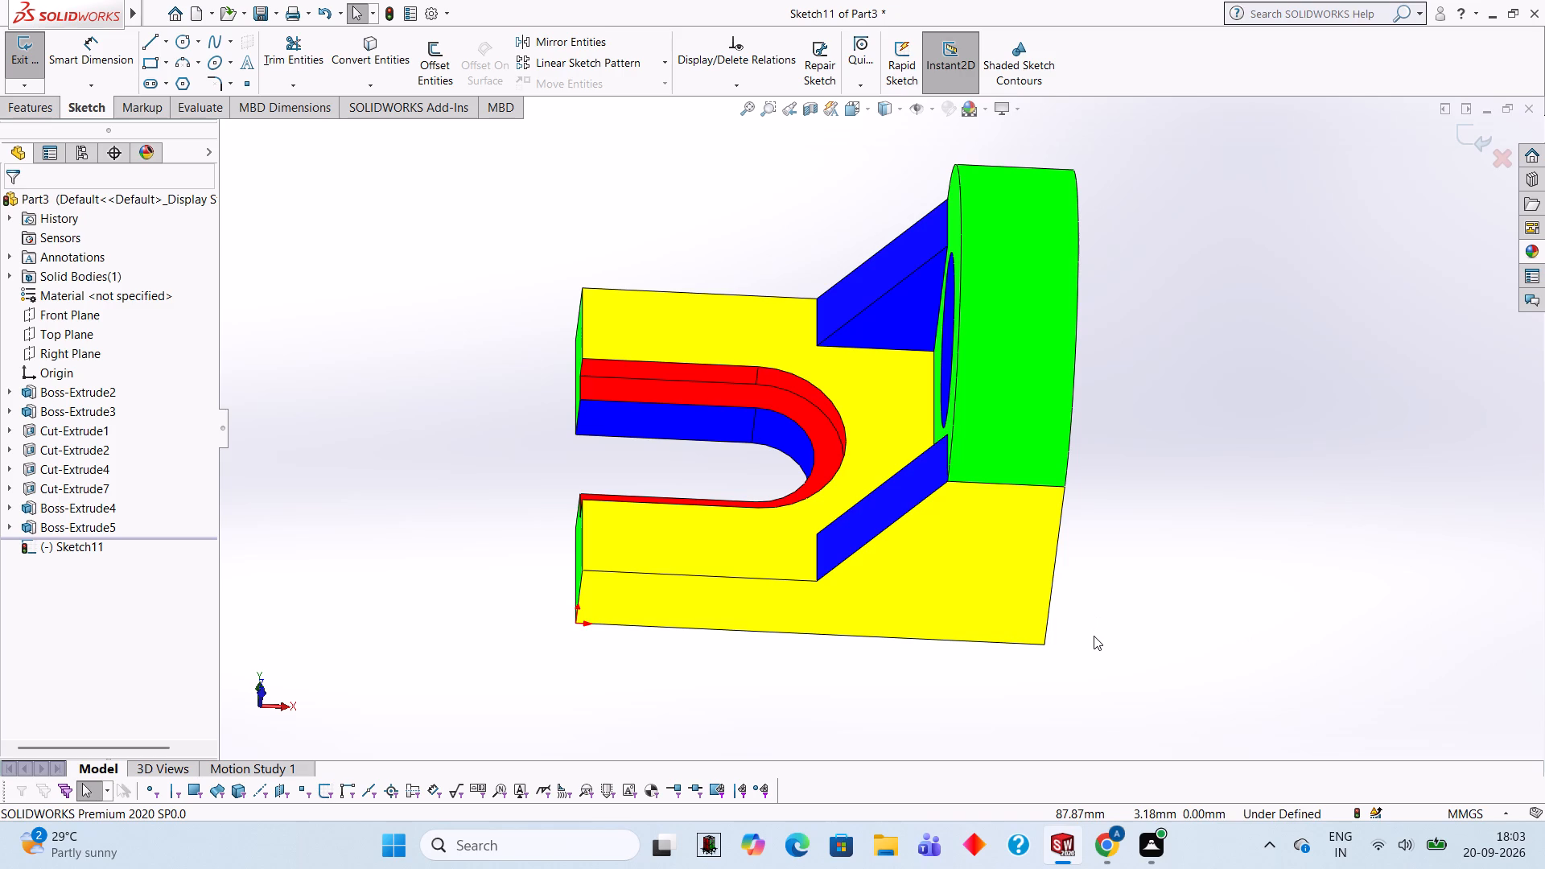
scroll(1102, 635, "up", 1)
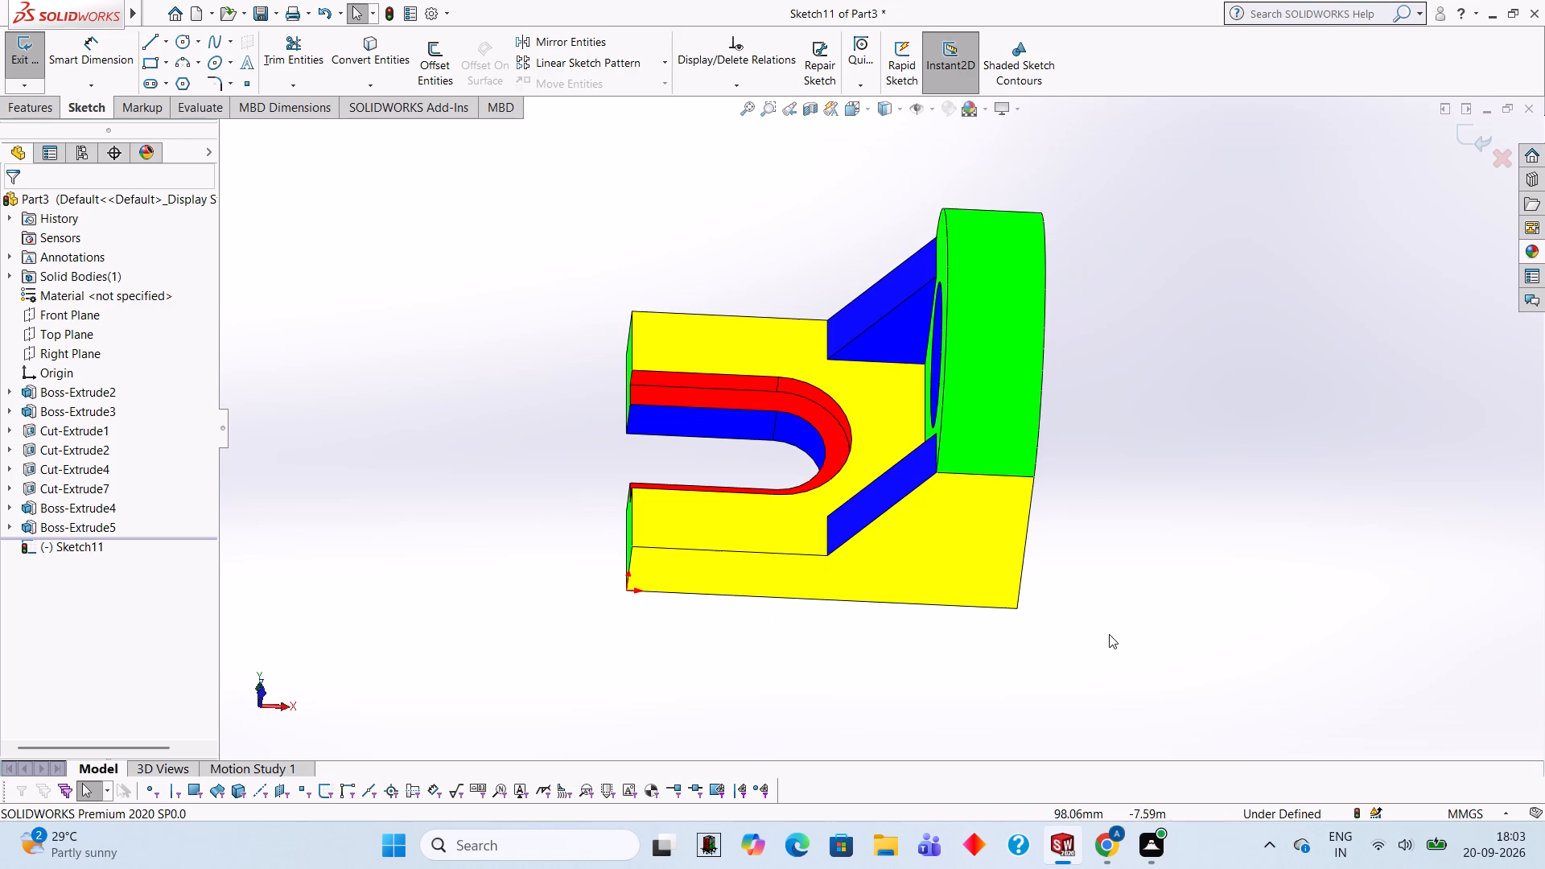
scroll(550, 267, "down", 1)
Try to save the part, decline deleting the empty sketch, and exit the sketch.
middle_click_drag(550, 281, 612, 312)
scroll(782, 345, "up", 1)
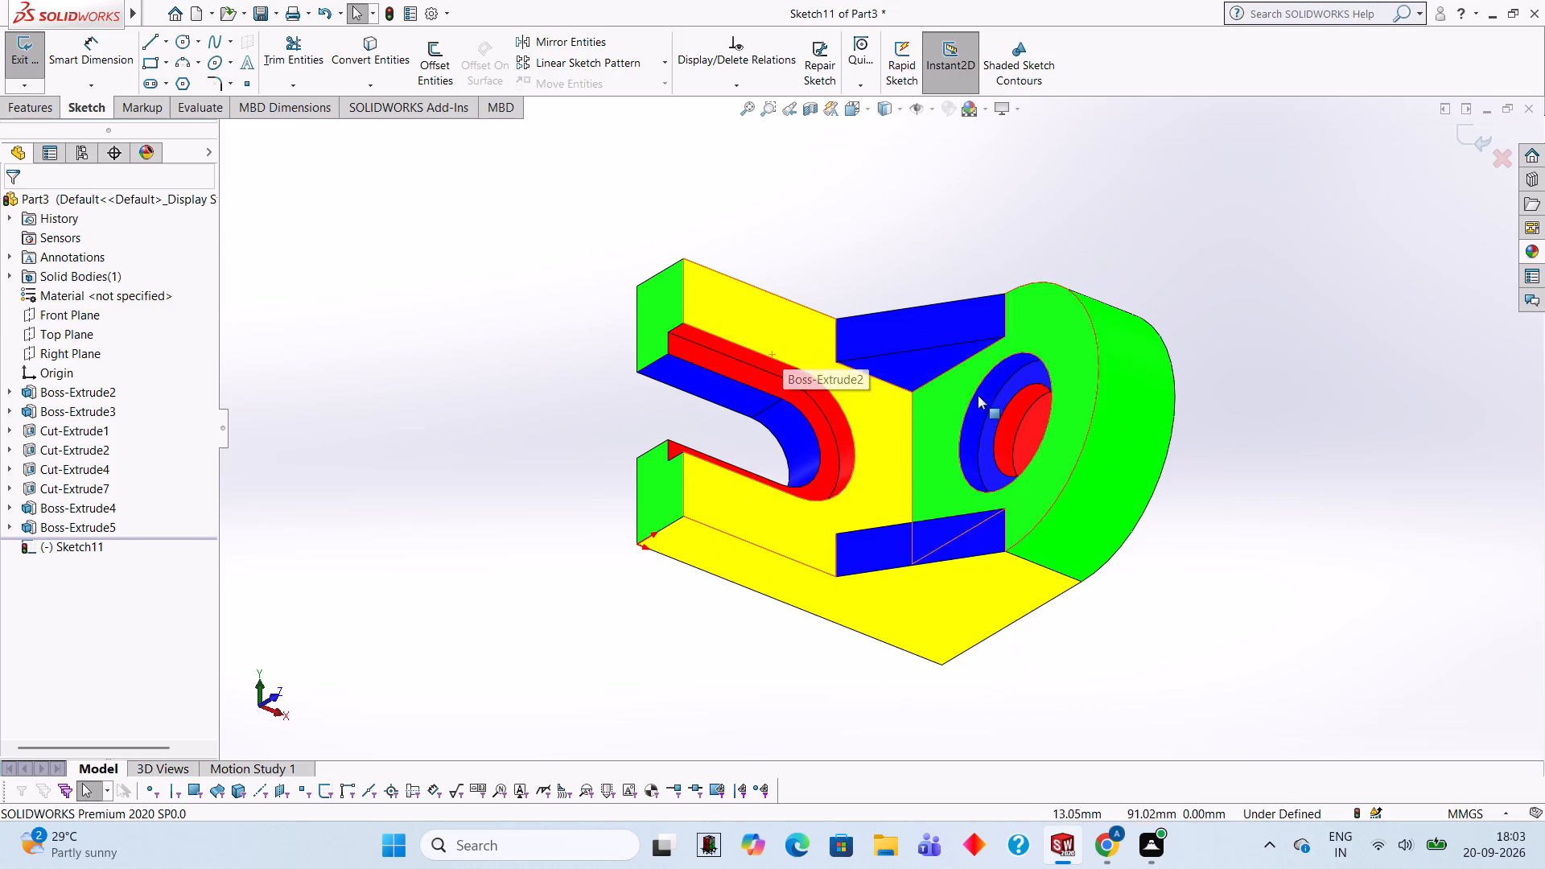
middle_click_drag(1317, 360, 1265, 354)
scroll(1230, 410, "up", 1)
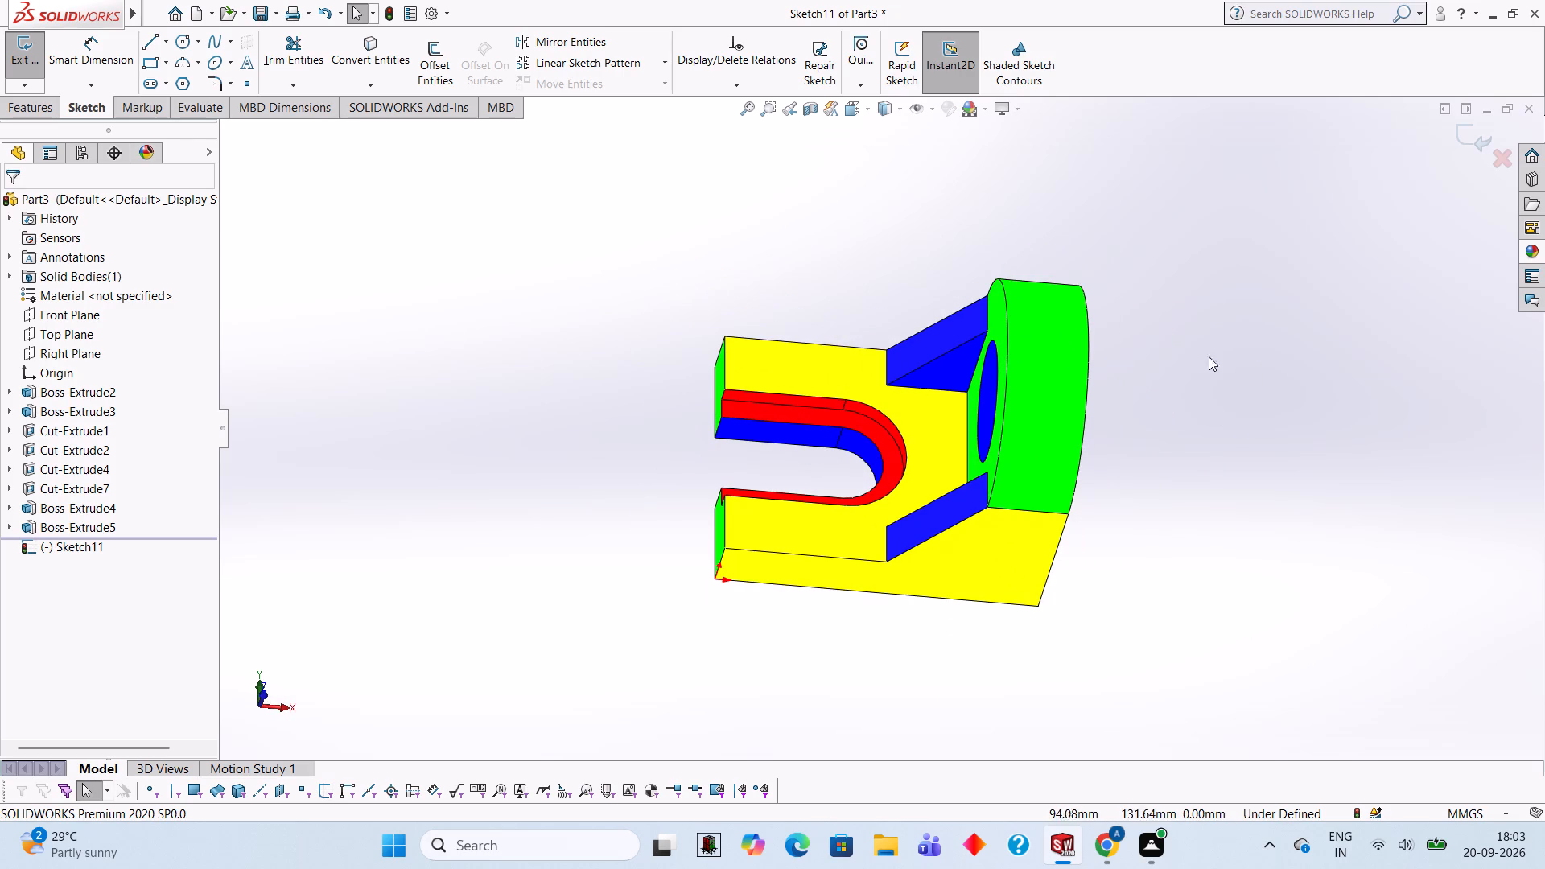
middle_click_drag(1214, 358, 1240, 371)
scroll(1240, 371, "up", 1)
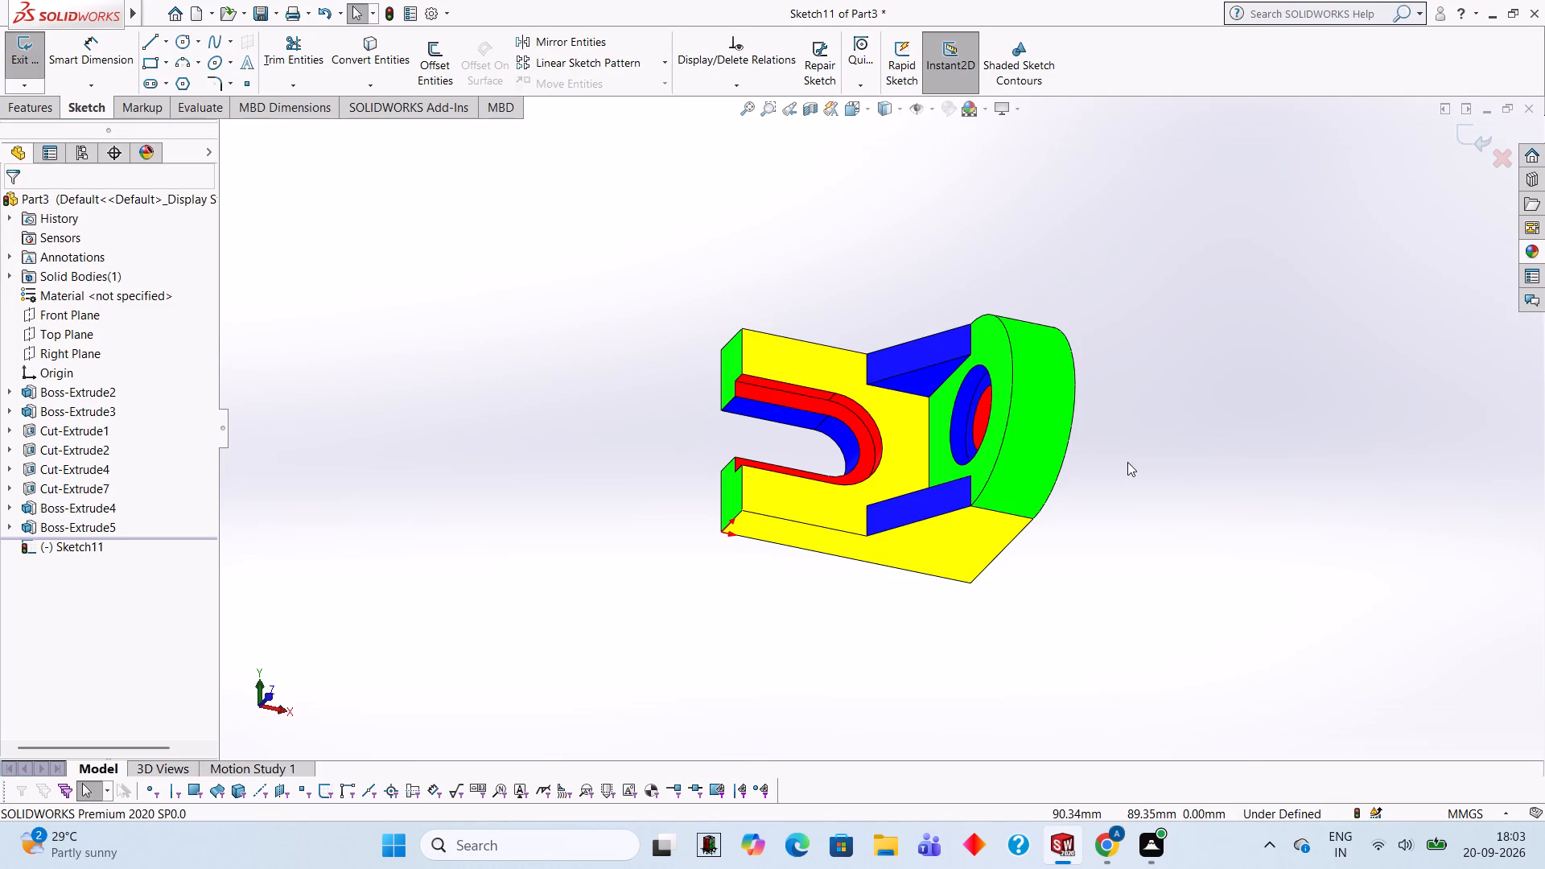
key("ctrl+s")
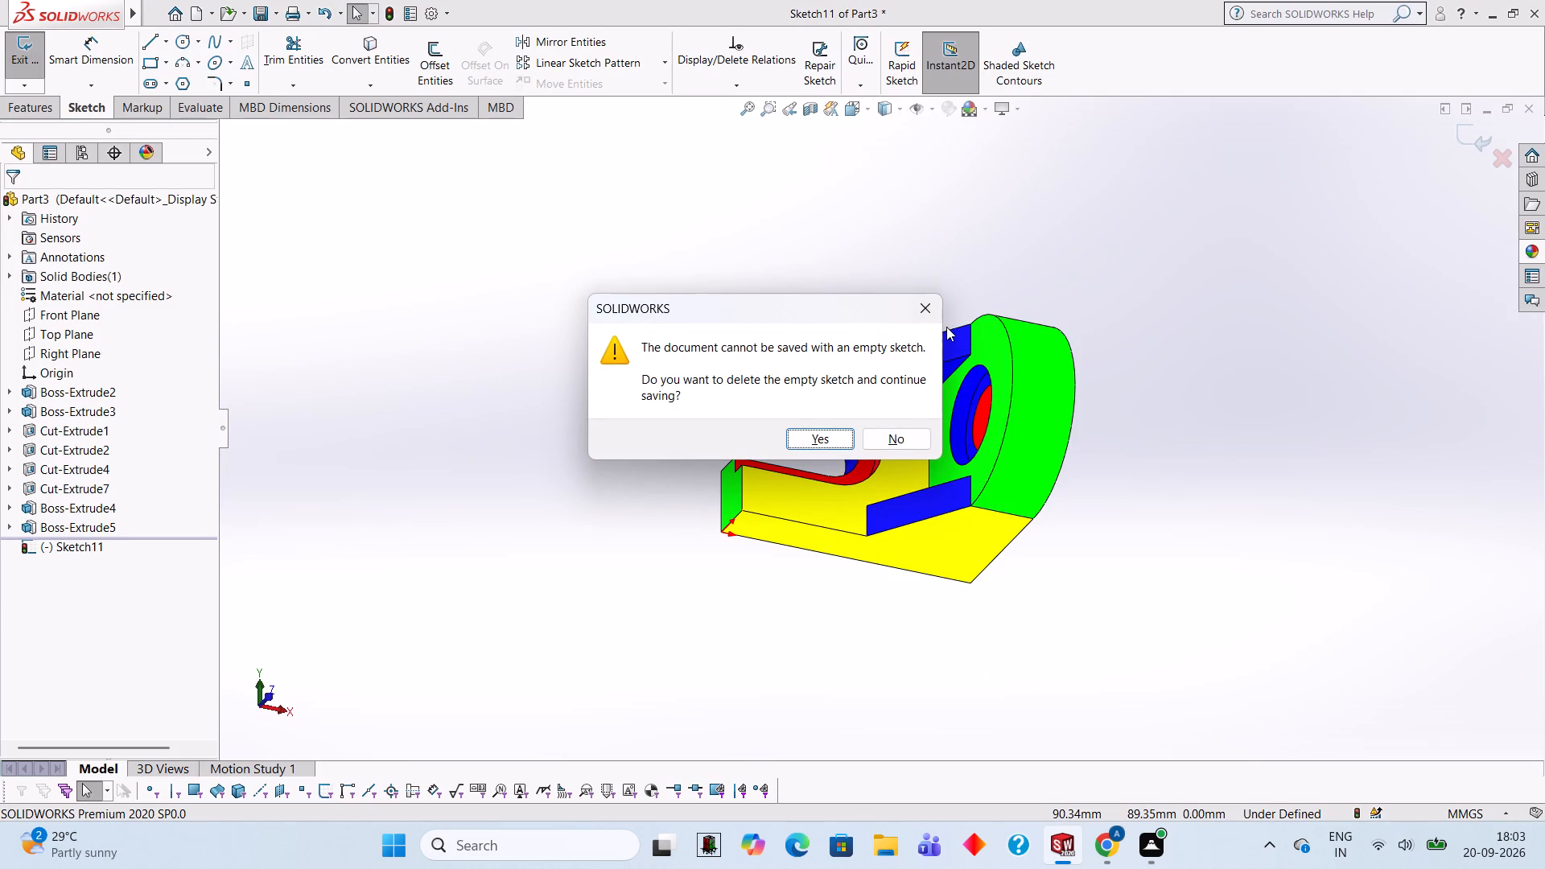
left_click(1040, 258)
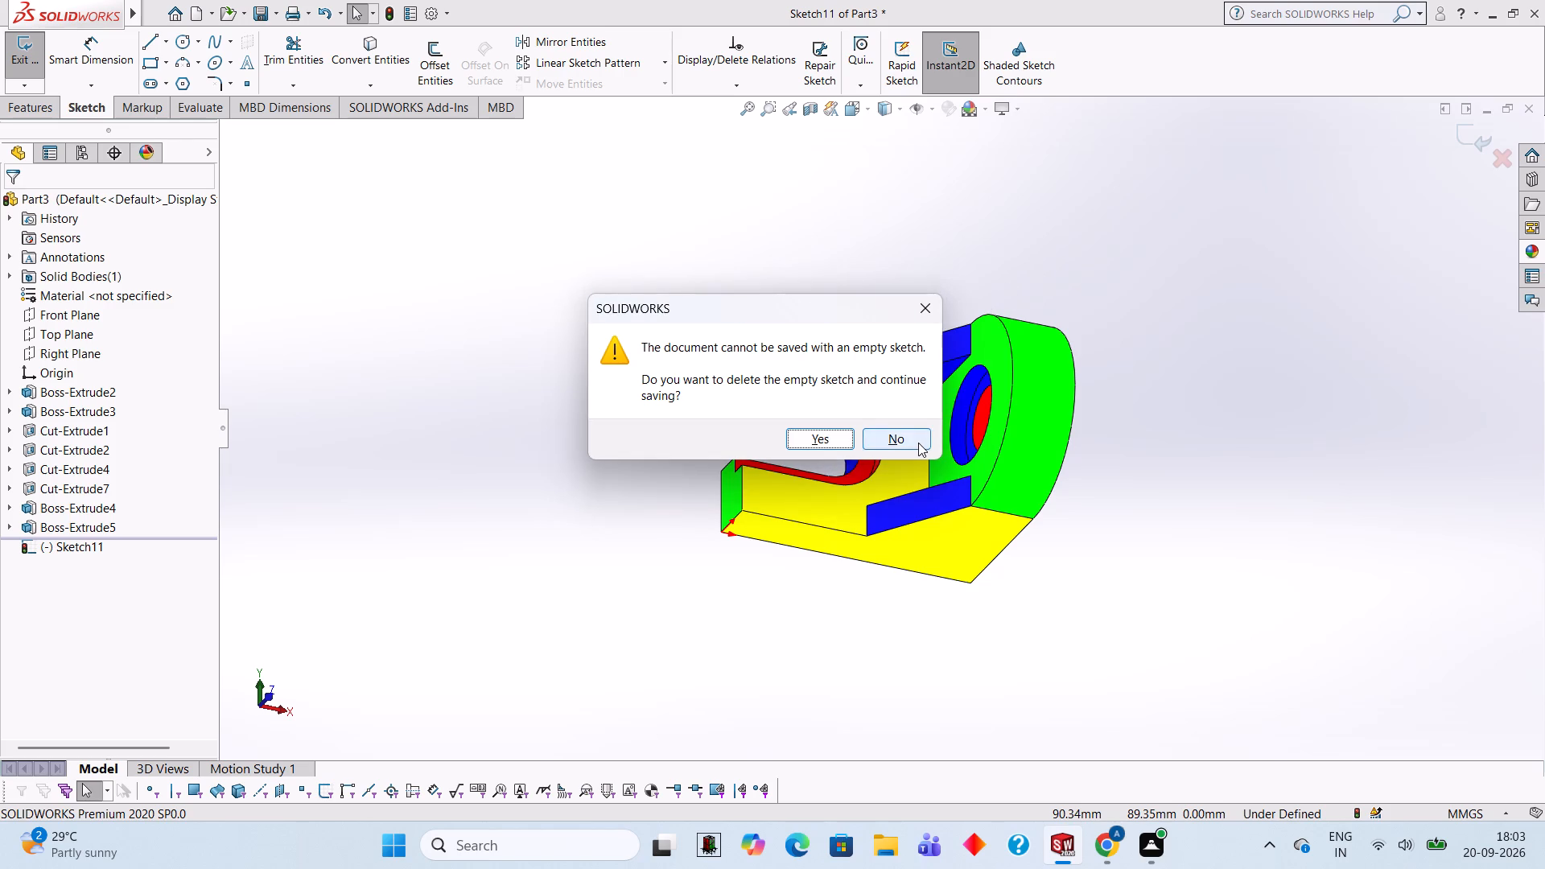
left_click(918, 443)
left_click(1472, 127)
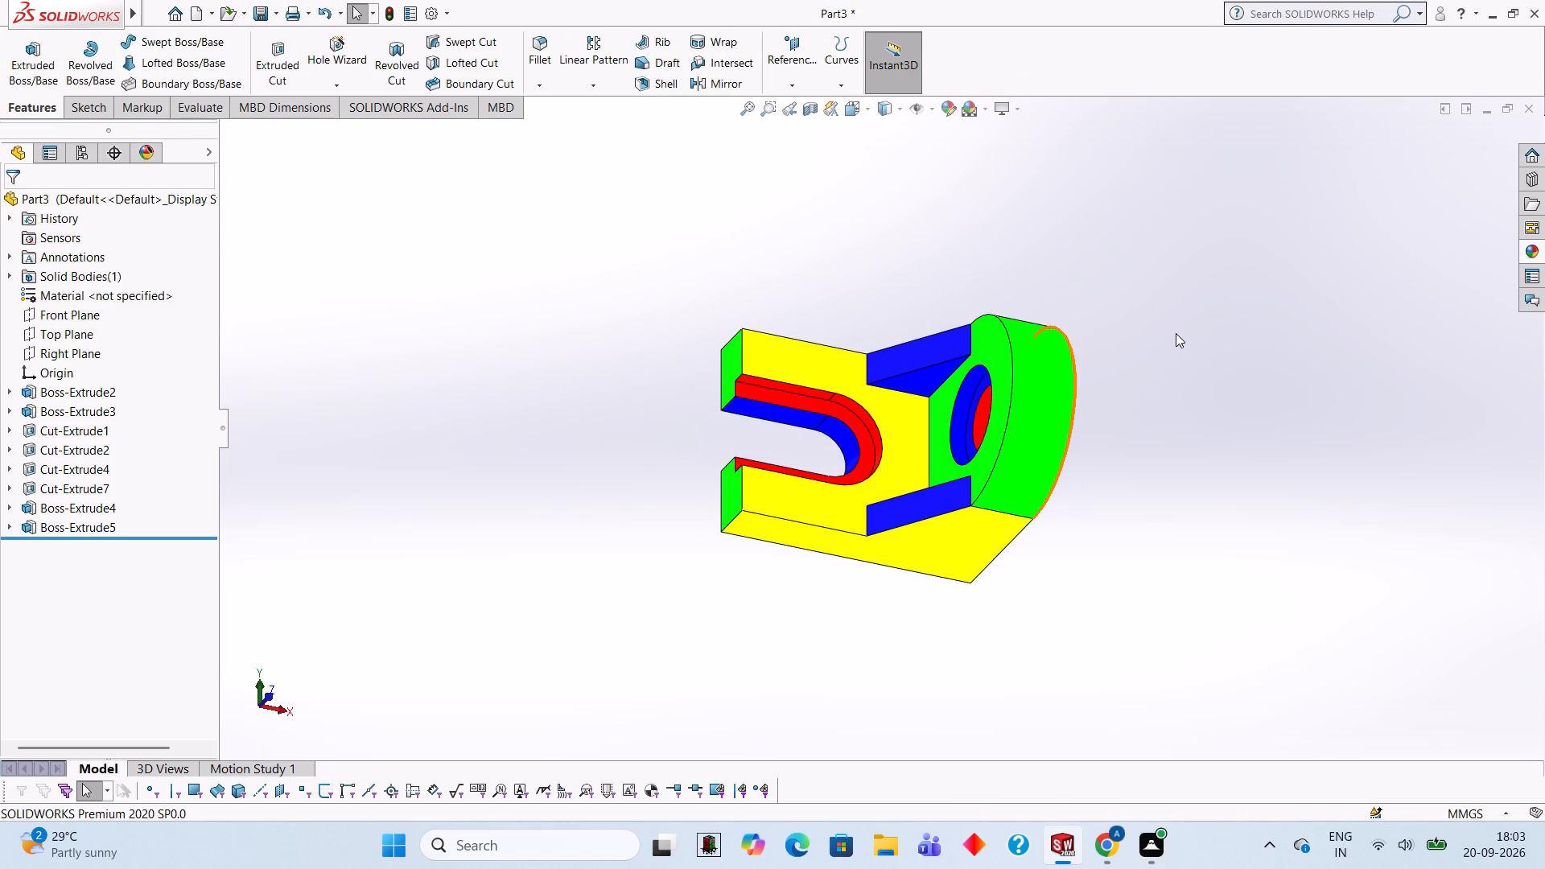
Save the part in the Documents folder as a SOLIDWORKS Part file named 515151.
key("ctrl+s")
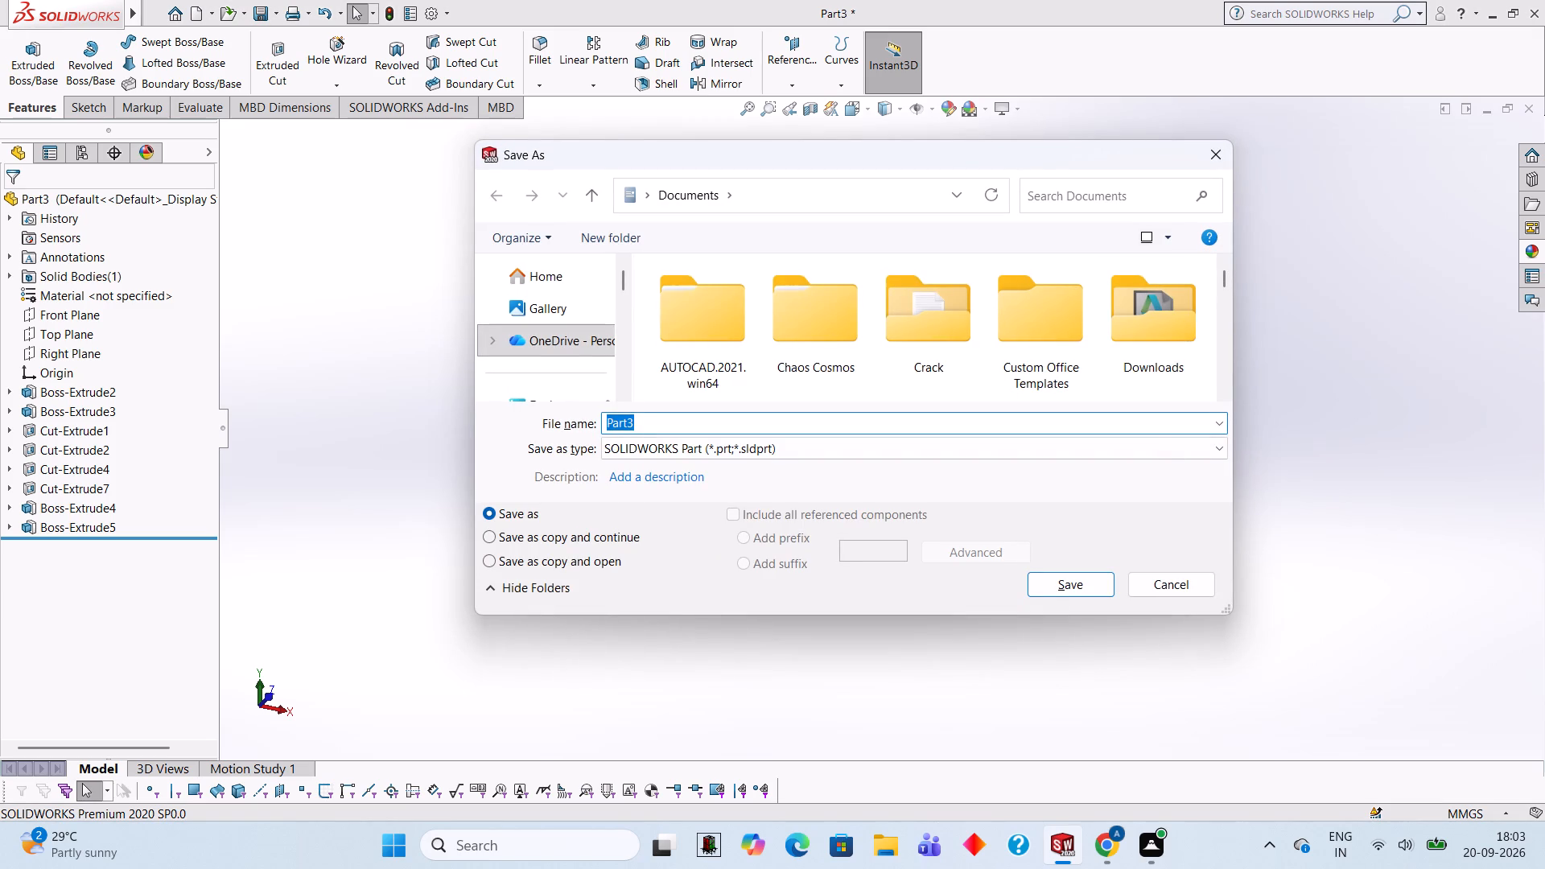
type("51")
type("5151")
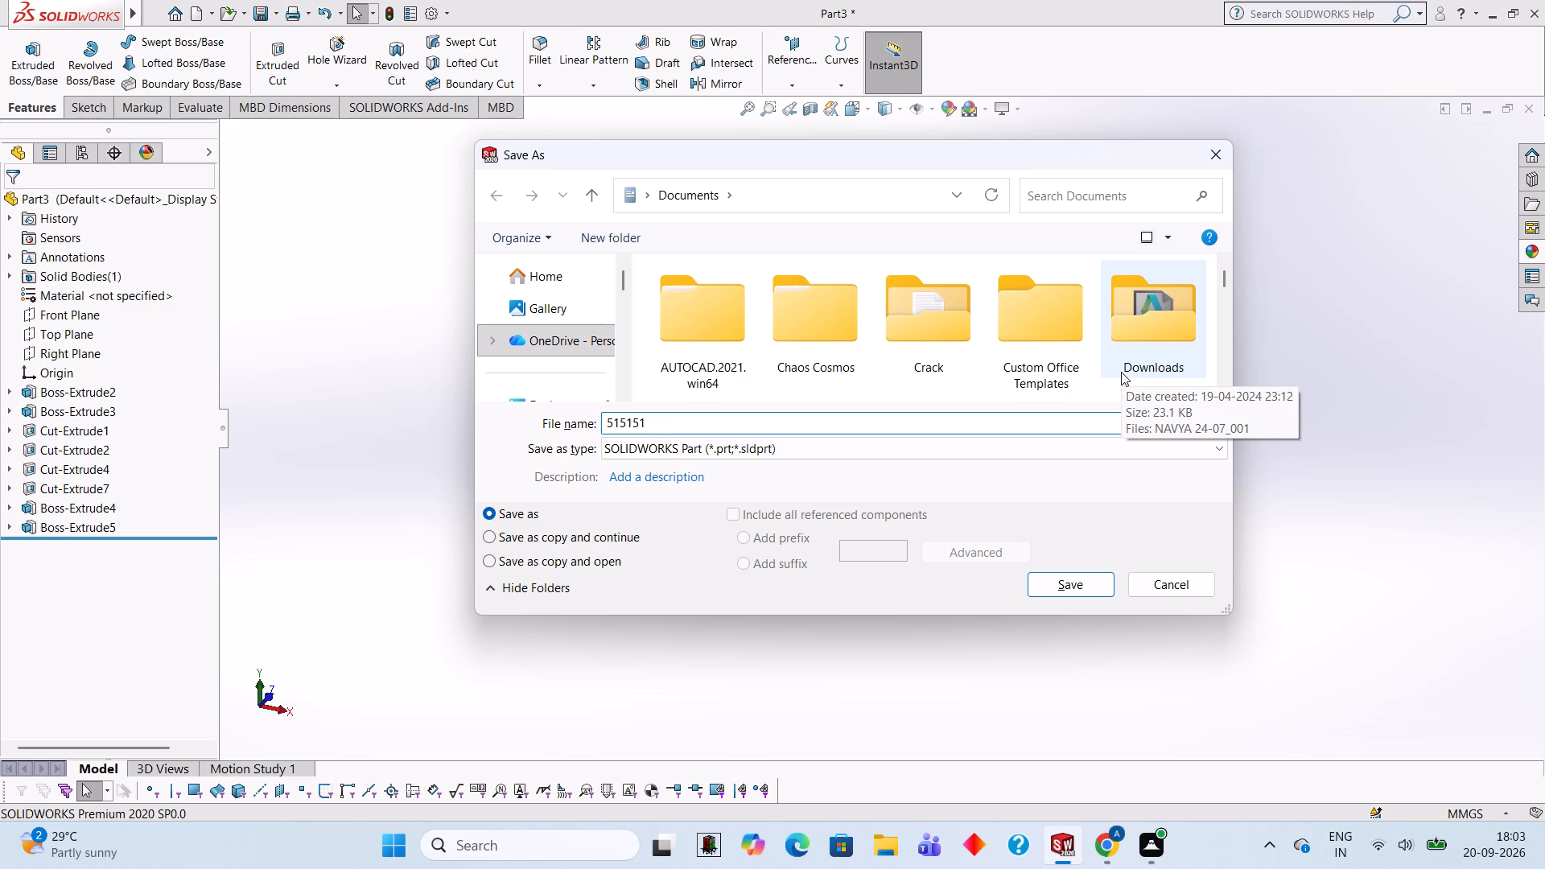
left_click(1093, 598)
left_click(1092, 593)
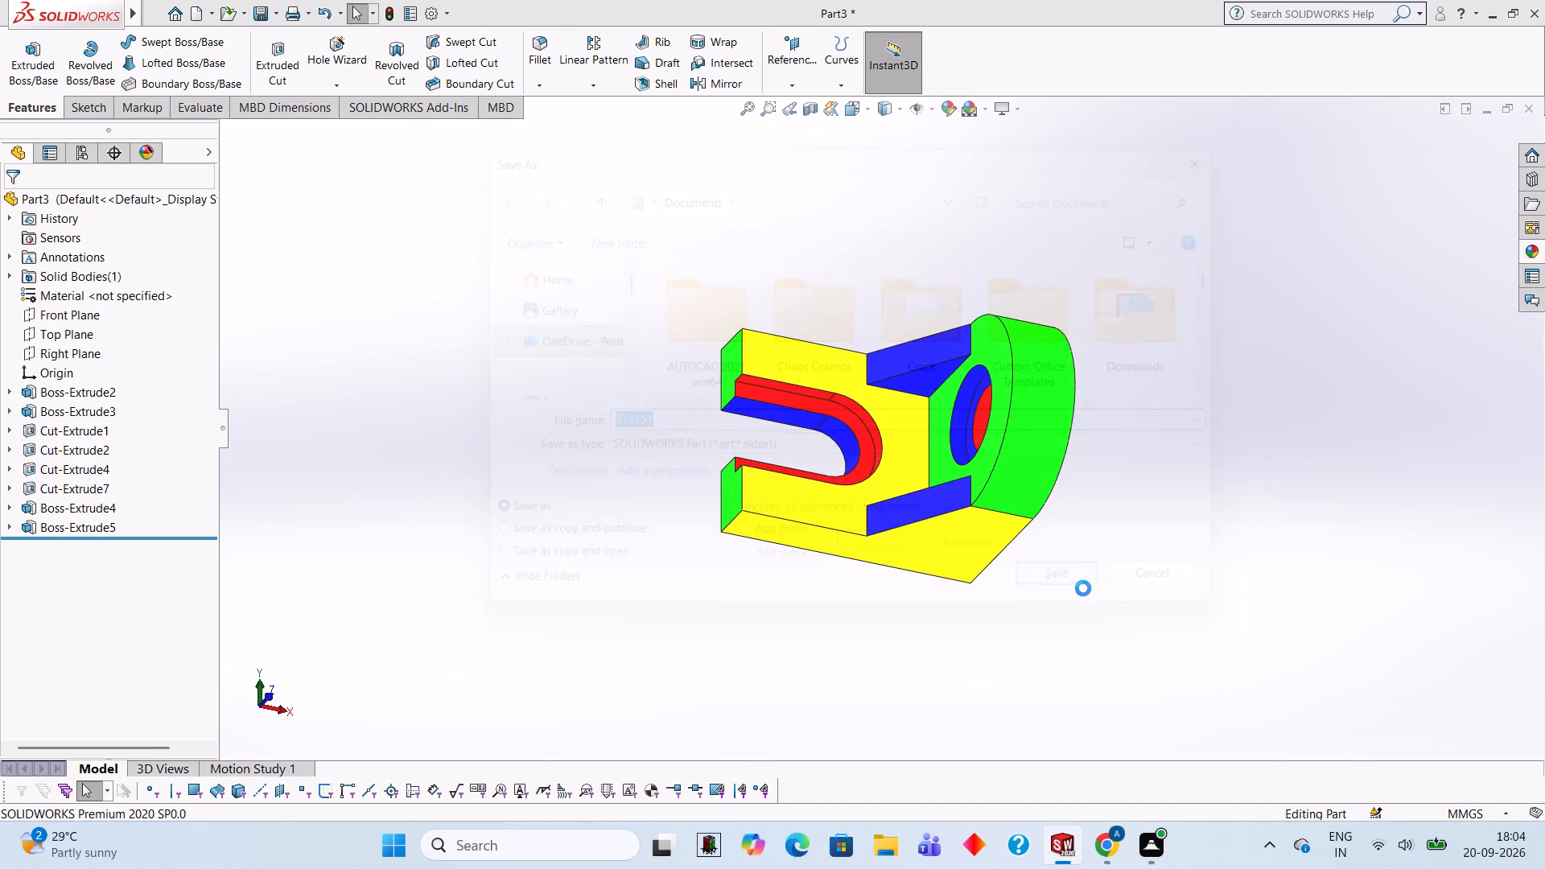
Save the 515151 part to the Documents folder in Adobe Portable Document Format (*.pdf), keeping the same file name.
left_click(280, 10)
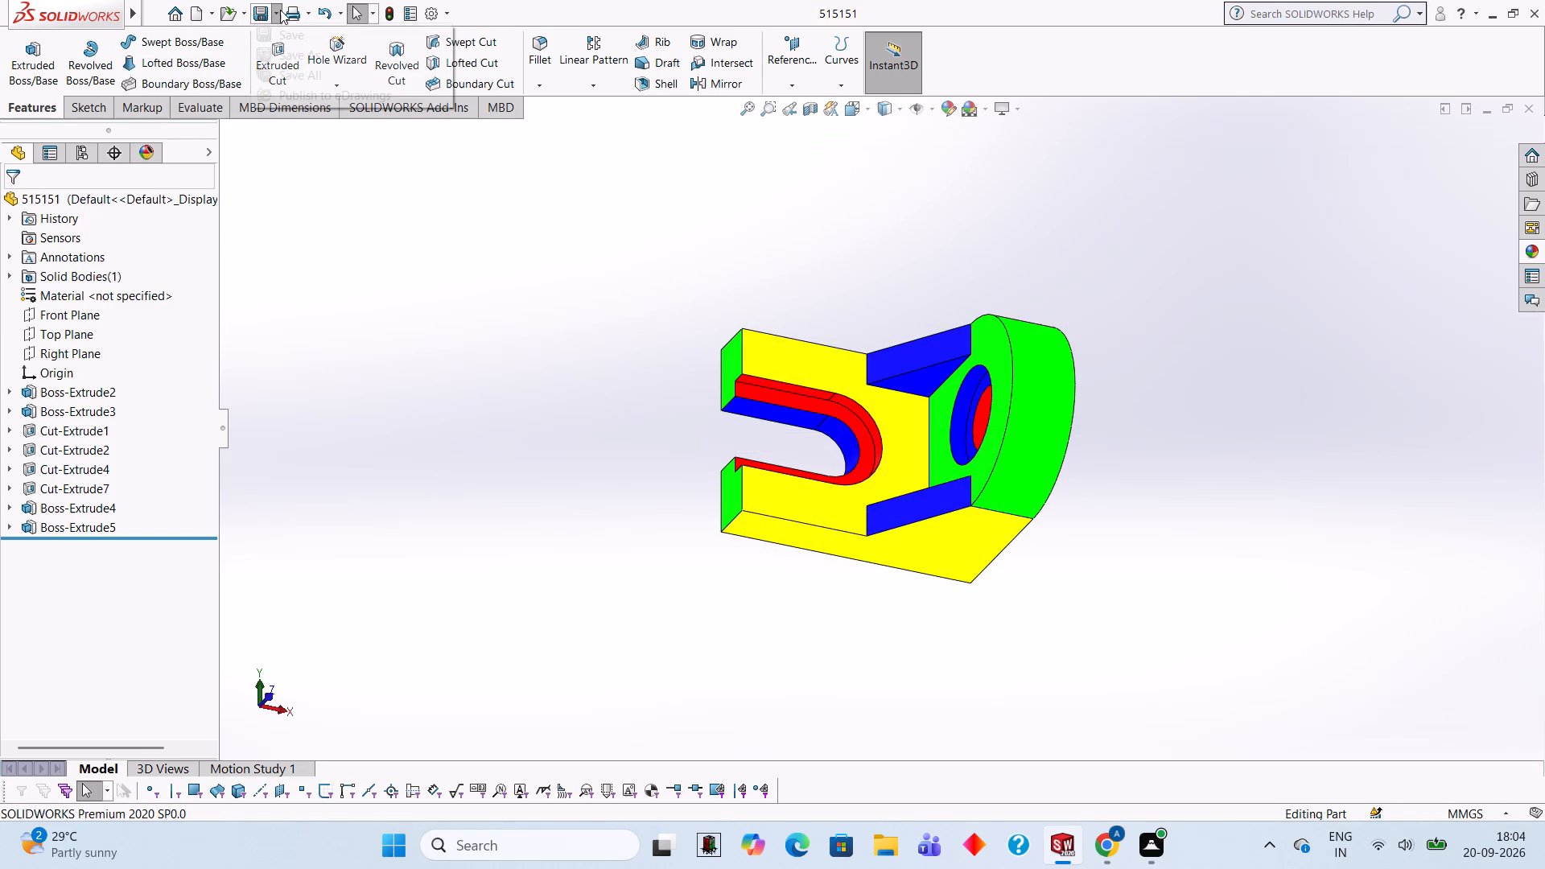
left_click(285, 61)
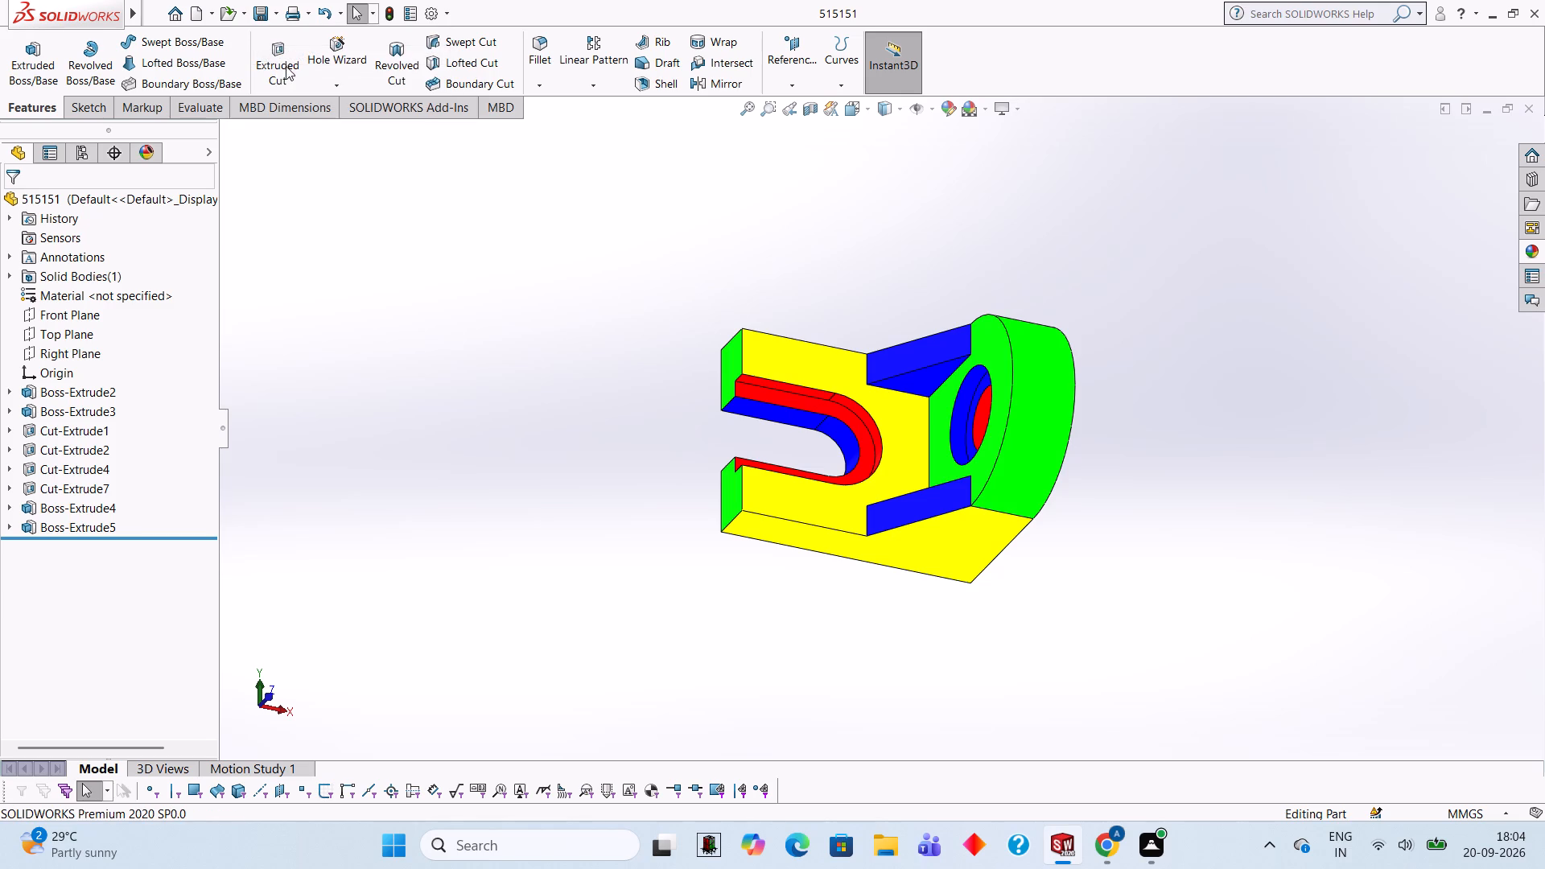
left_click(789, 454)
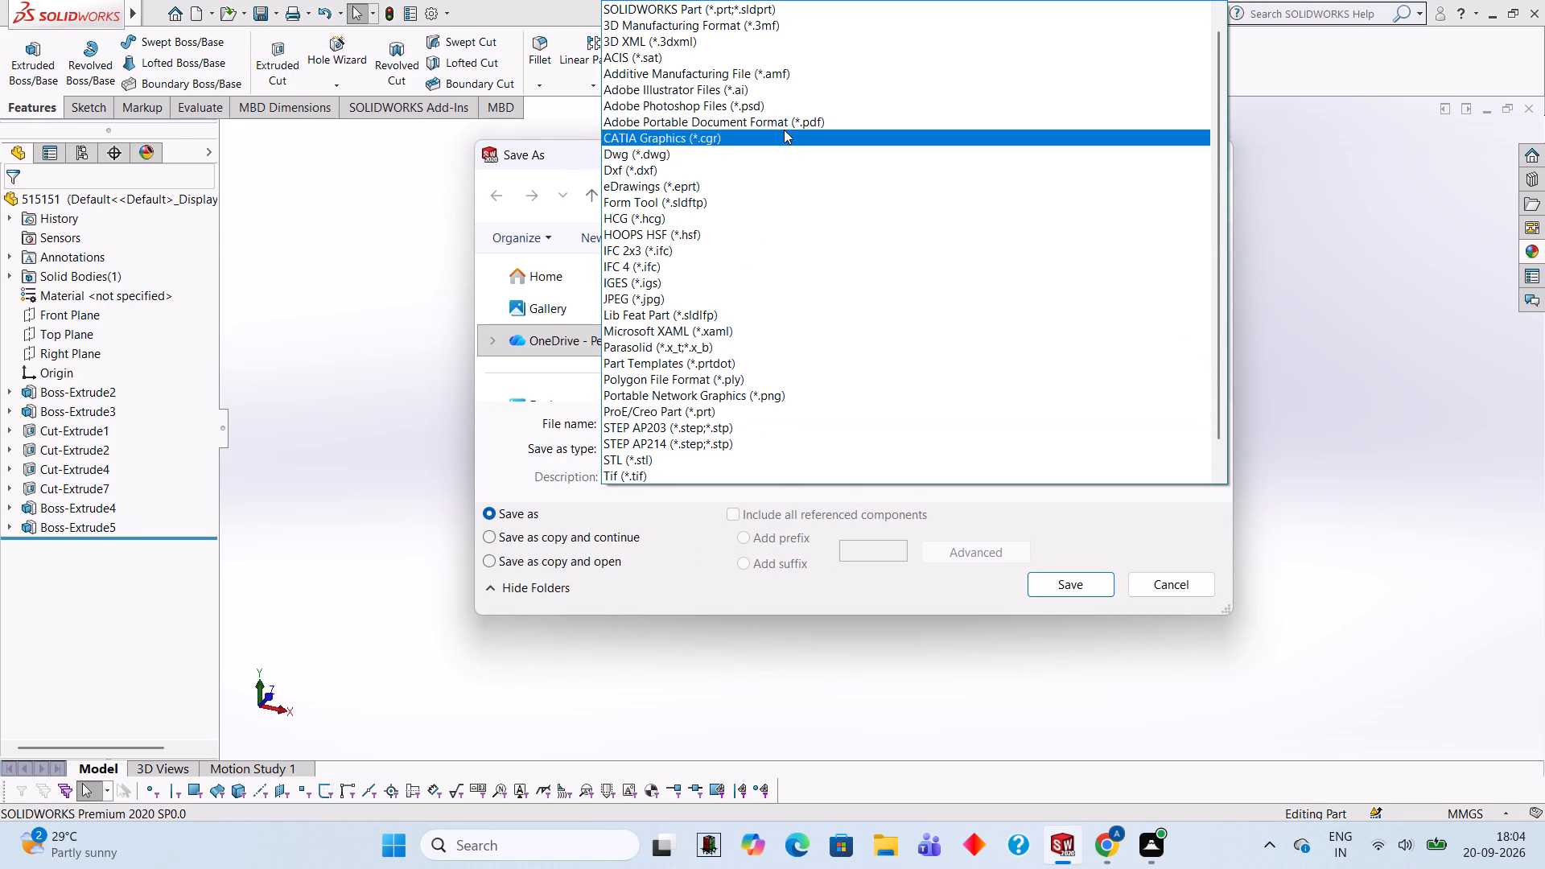
left_click(784, 121)
left_click(1073, 628)
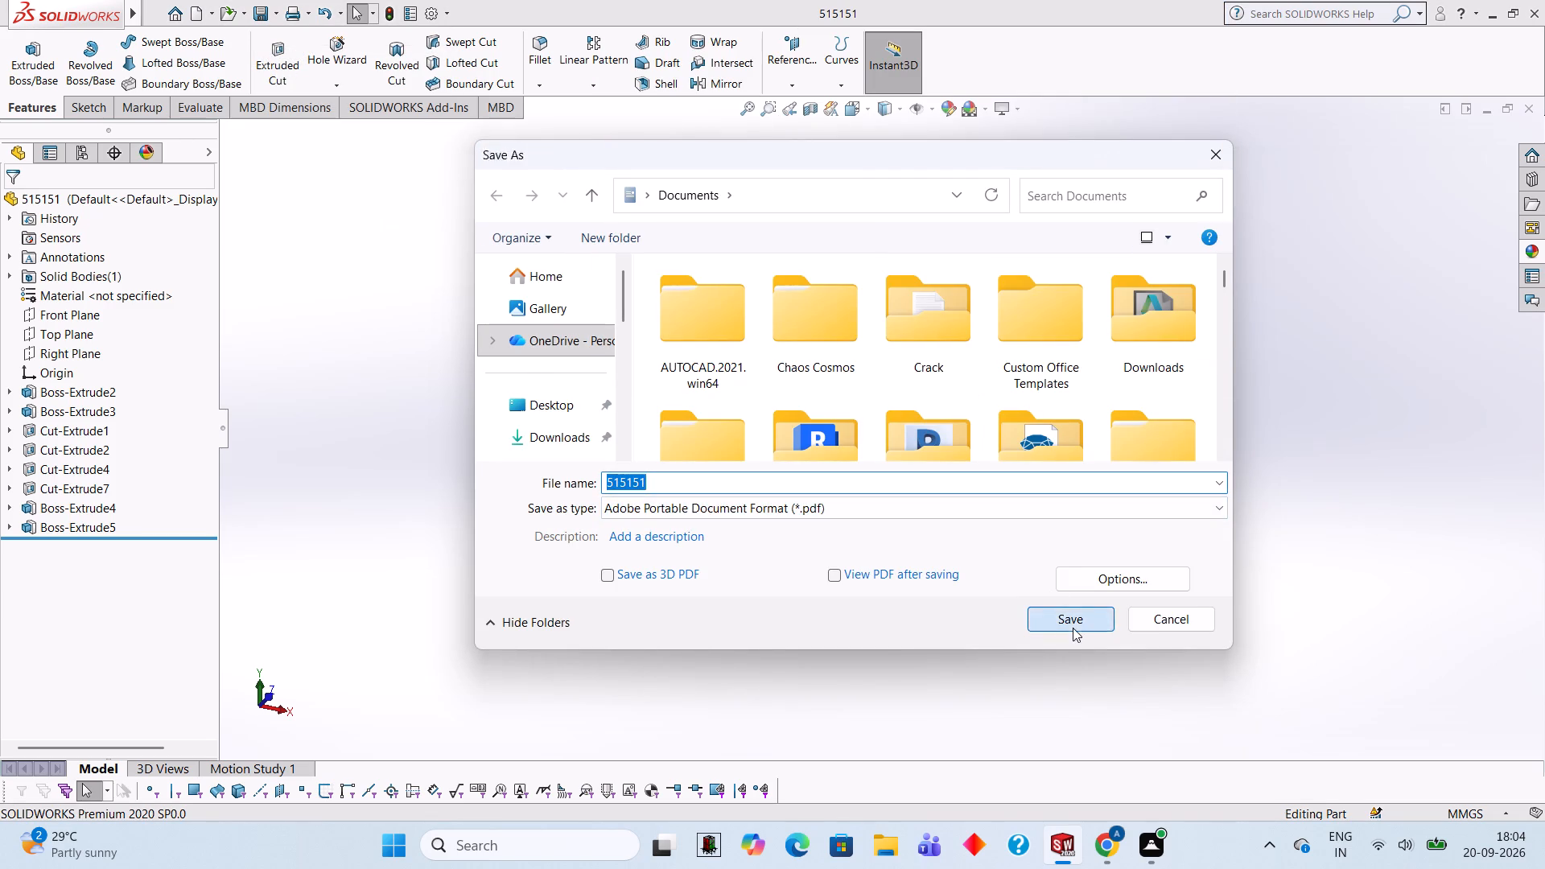